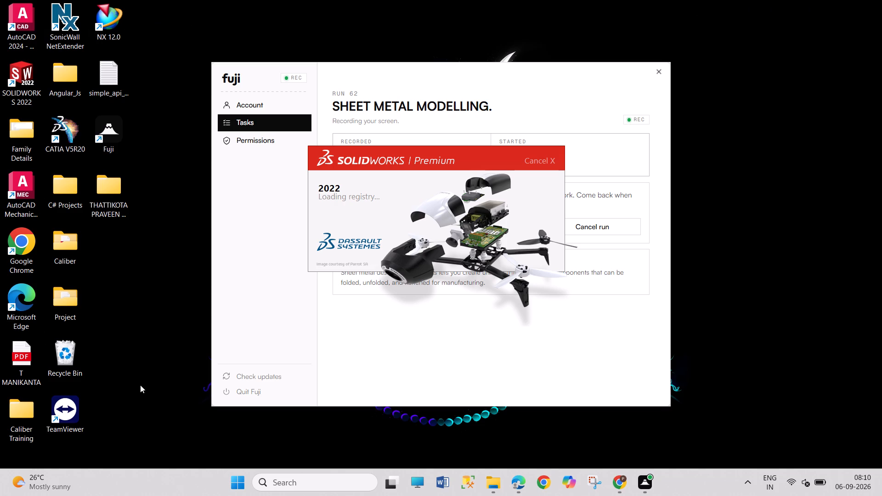
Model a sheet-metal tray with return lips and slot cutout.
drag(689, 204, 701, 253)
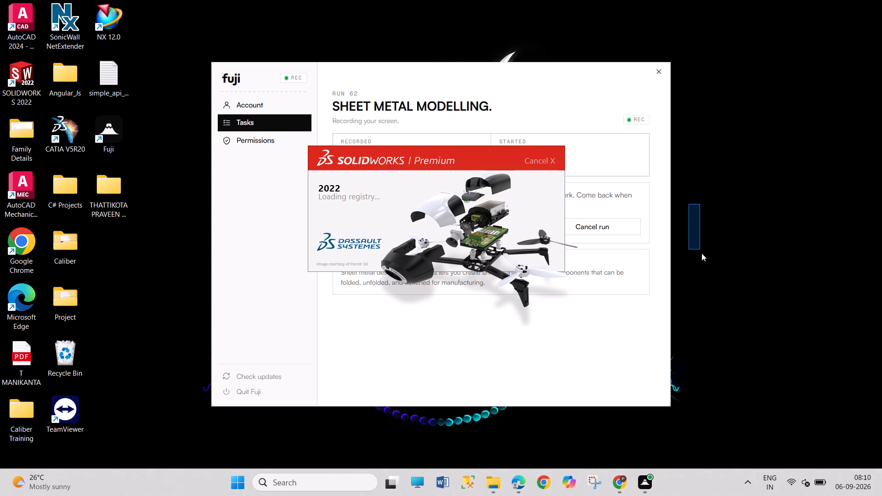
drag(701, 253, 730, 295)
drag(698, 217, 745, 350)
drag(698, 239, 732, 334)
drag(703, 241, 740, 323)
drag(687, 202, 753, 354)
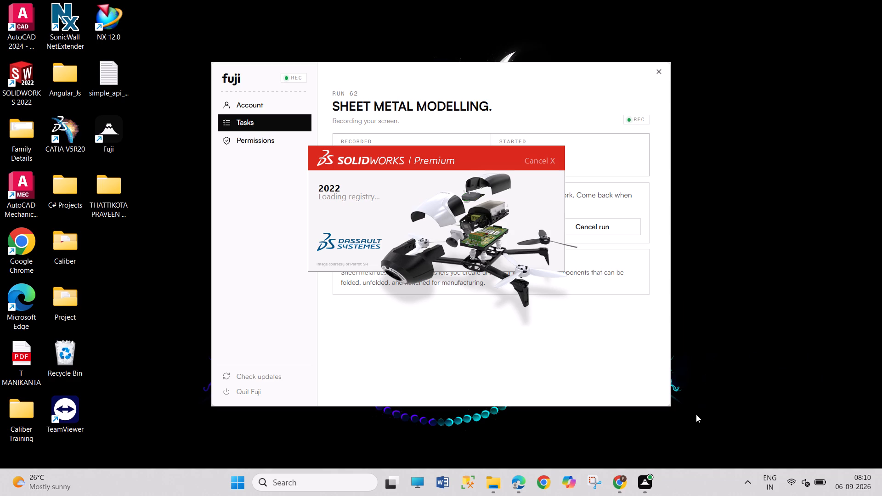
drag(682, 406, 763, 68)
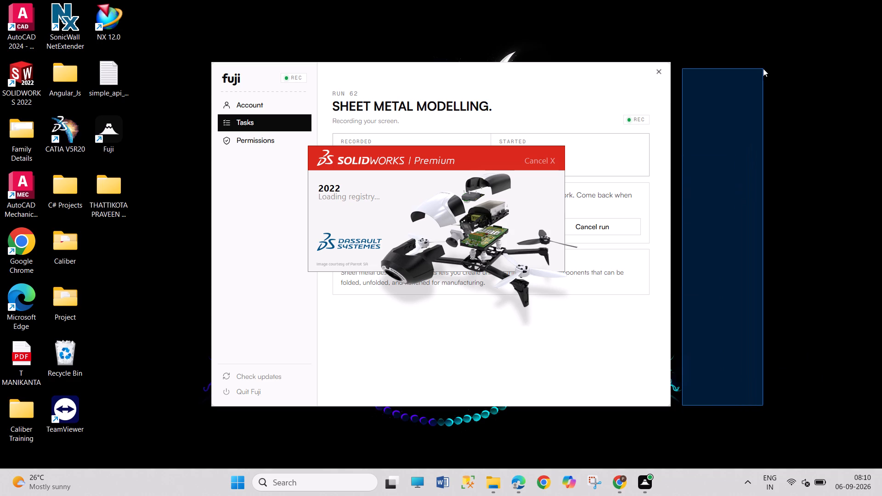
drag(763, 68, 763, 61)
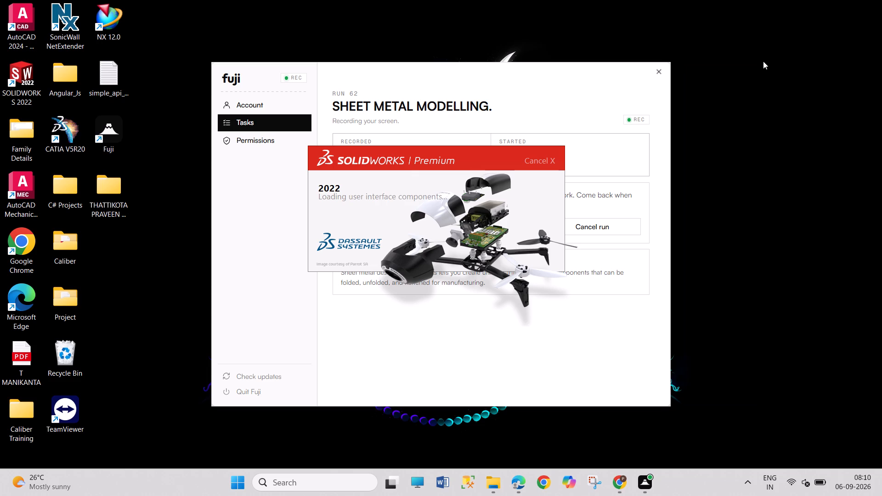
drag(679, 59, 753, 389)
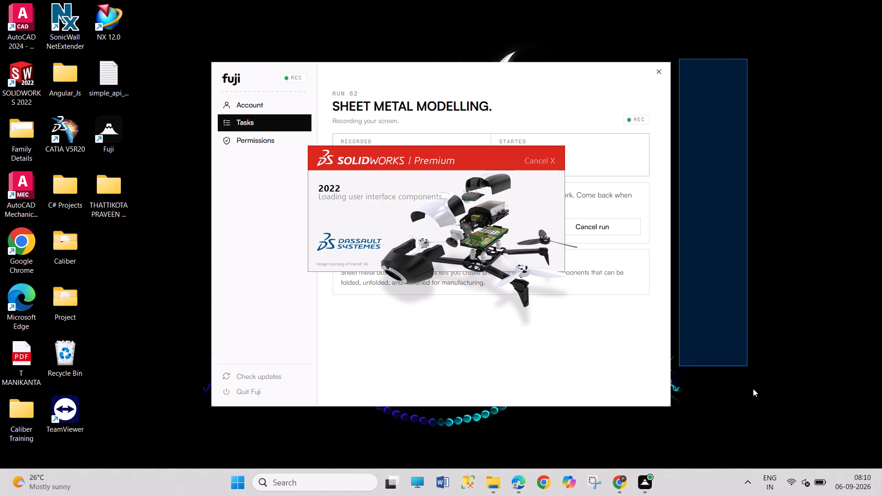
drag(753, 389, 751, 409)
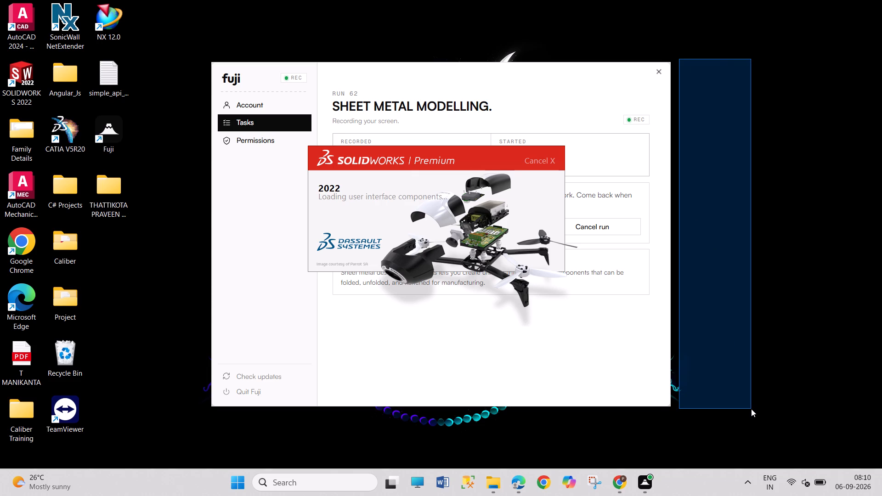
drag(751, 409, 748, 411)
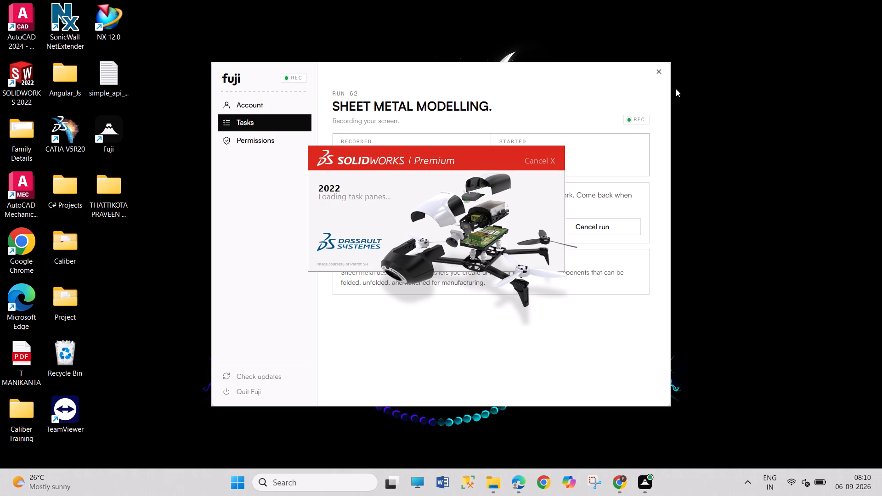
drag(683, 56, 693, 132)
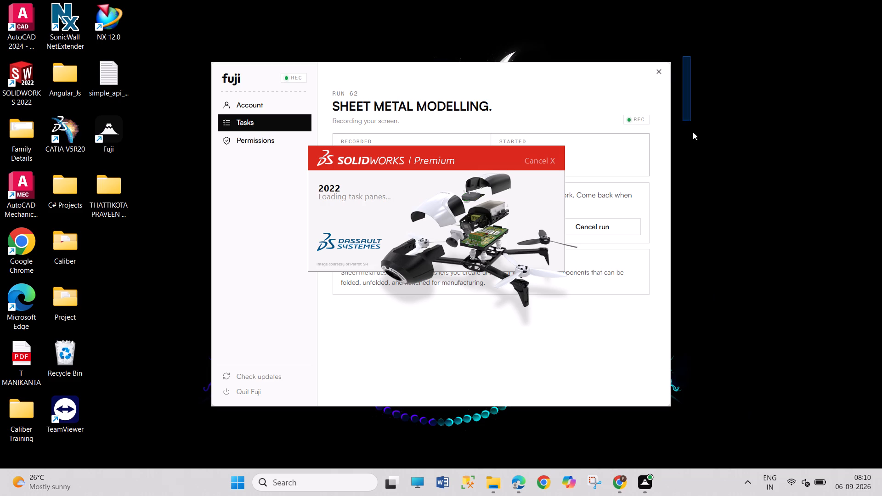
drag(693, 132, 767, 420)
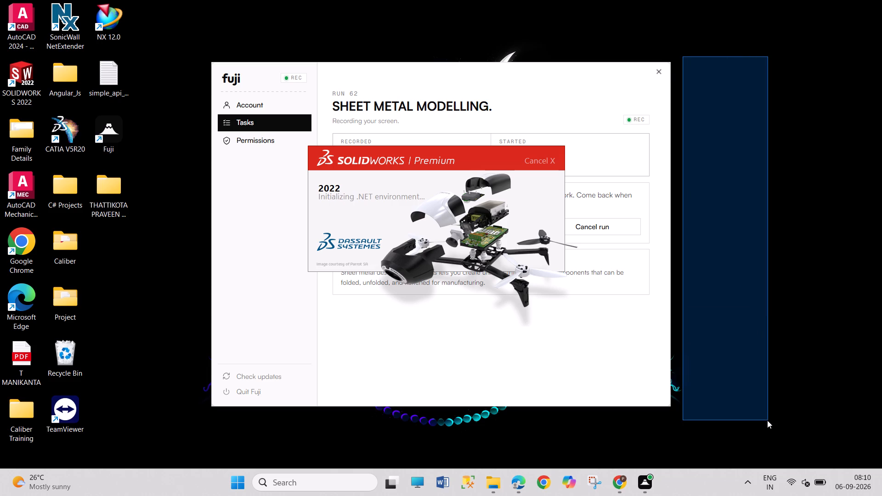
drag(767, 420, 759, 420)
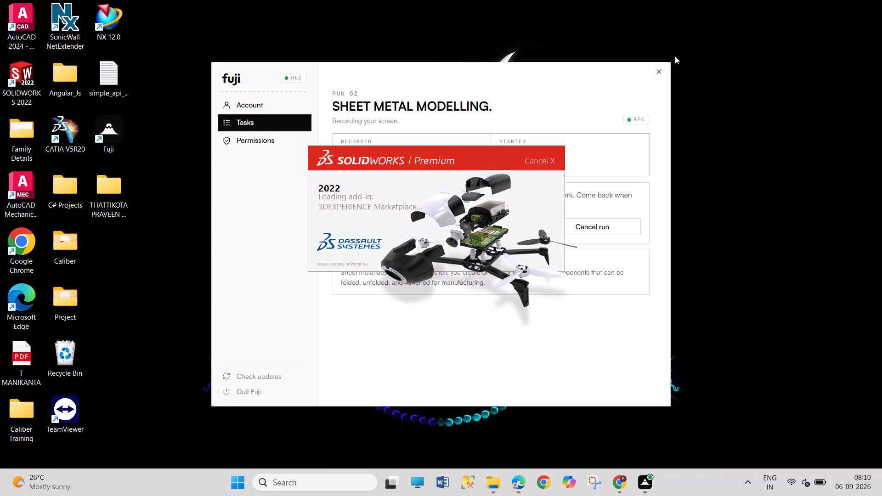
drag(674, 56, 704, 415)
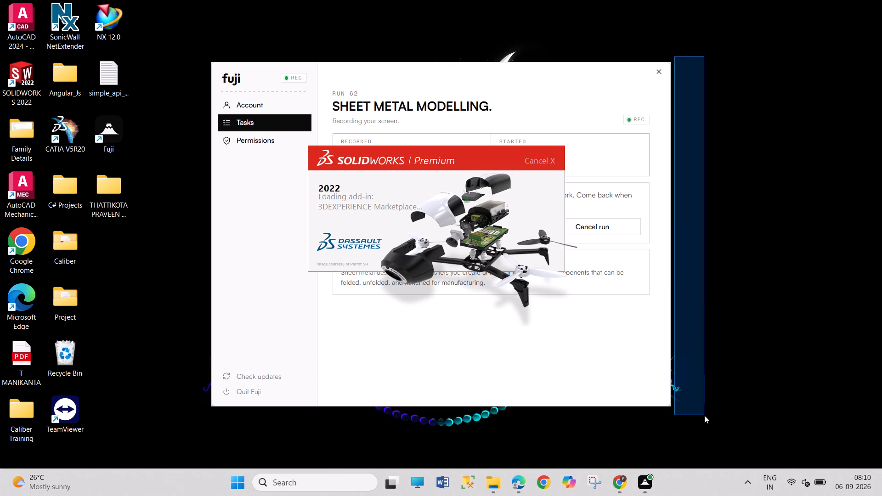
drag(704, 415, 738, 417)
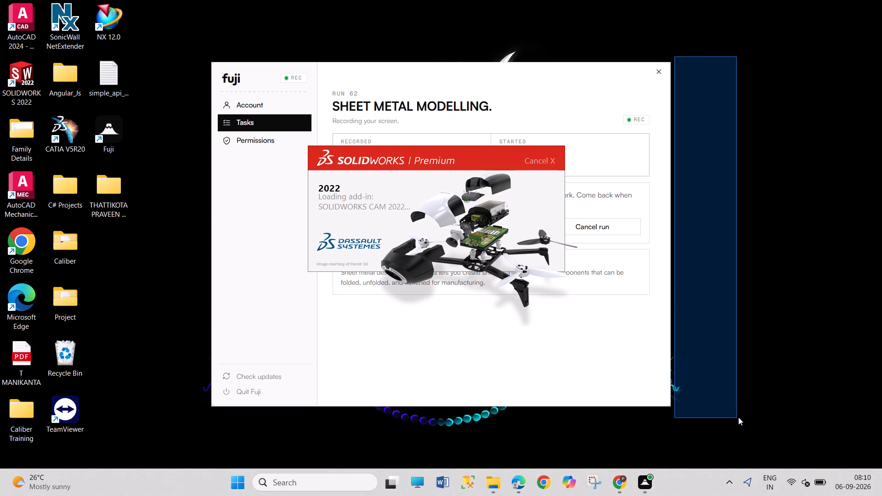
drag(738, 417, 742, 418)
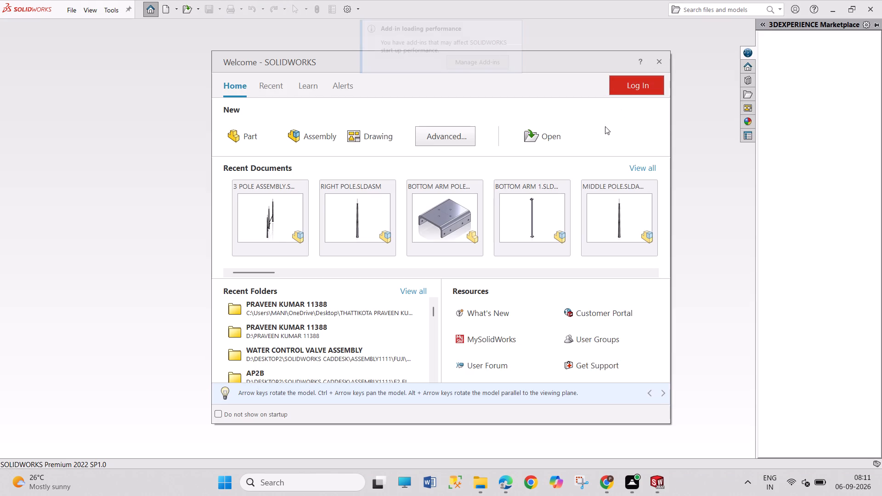
Dismiss the welcome window and create a new part document.
click(703, 198)
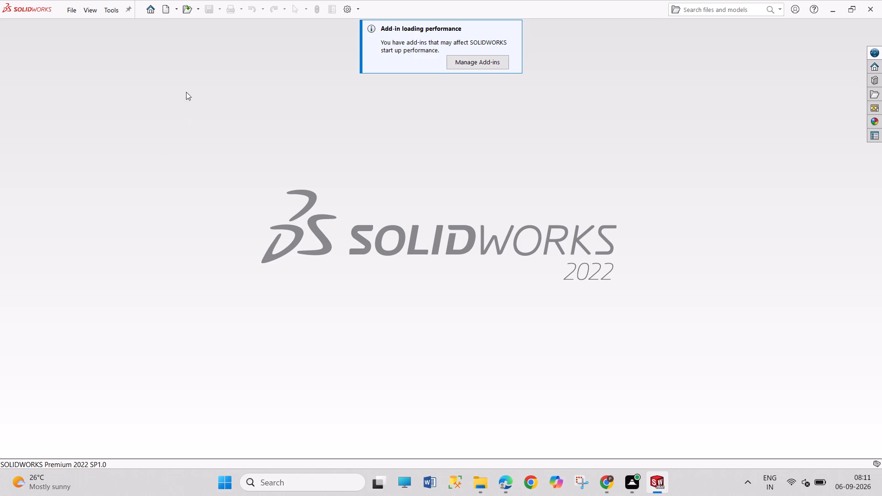
click(166, 10)
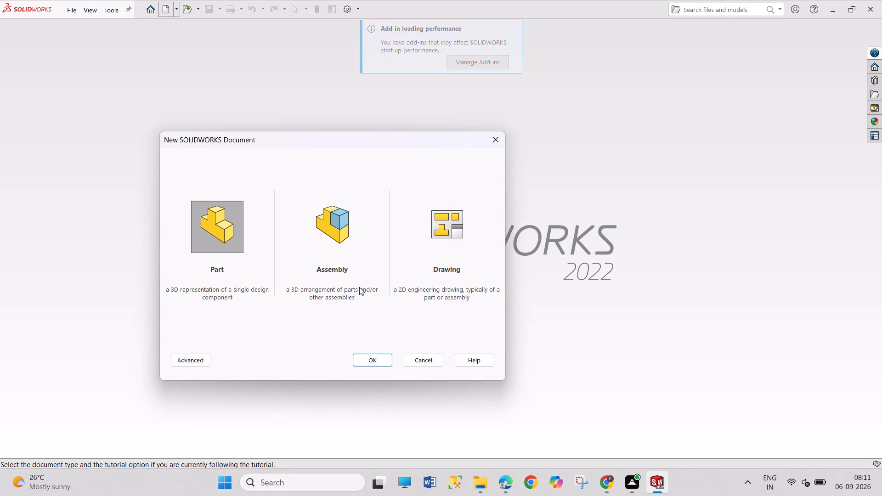
click(384, 360)
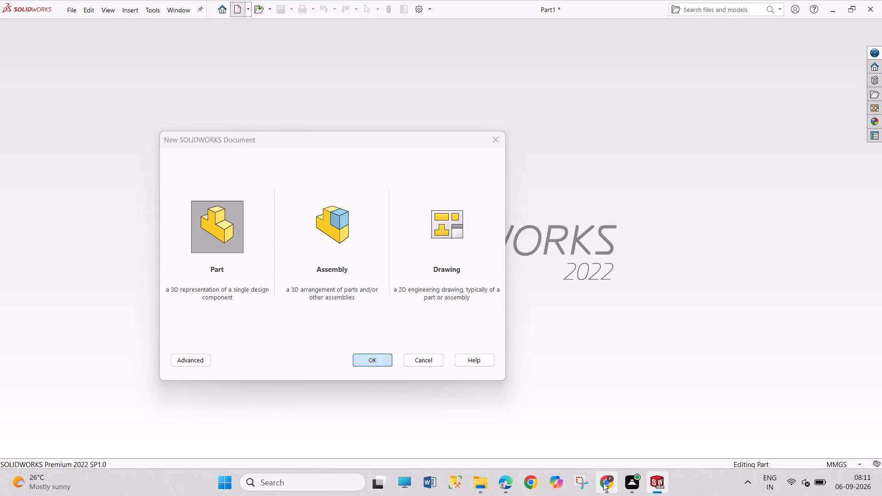
Close the browser window showing the SolidWorks sheet metal search.
click(652, 381)
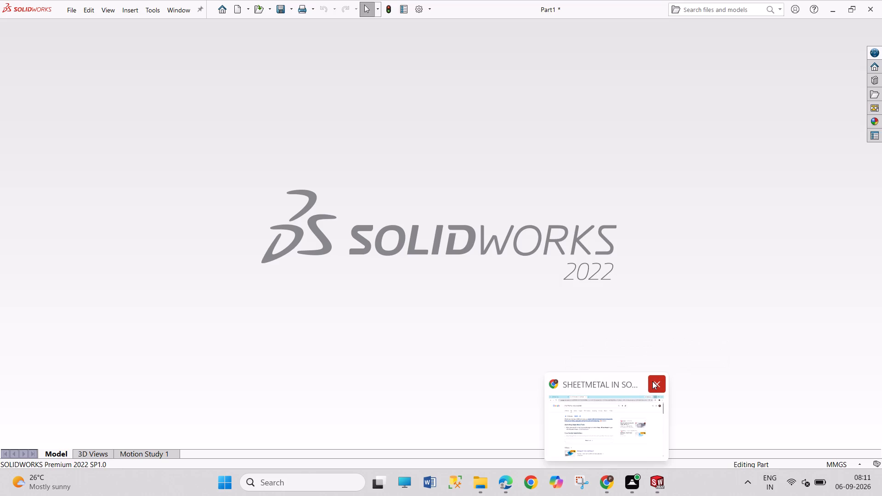
click(656, 382)
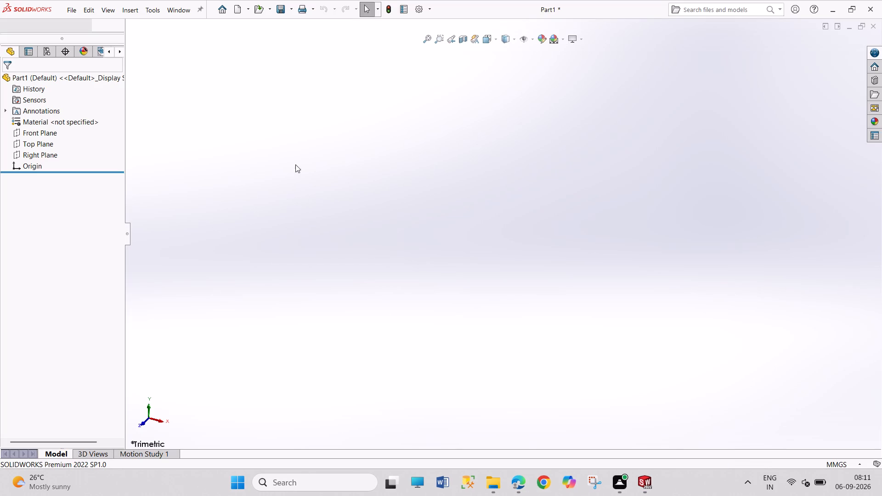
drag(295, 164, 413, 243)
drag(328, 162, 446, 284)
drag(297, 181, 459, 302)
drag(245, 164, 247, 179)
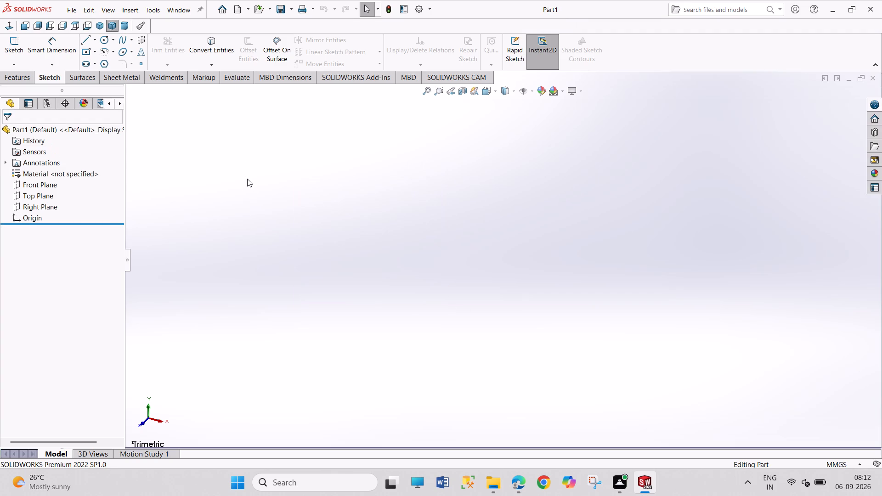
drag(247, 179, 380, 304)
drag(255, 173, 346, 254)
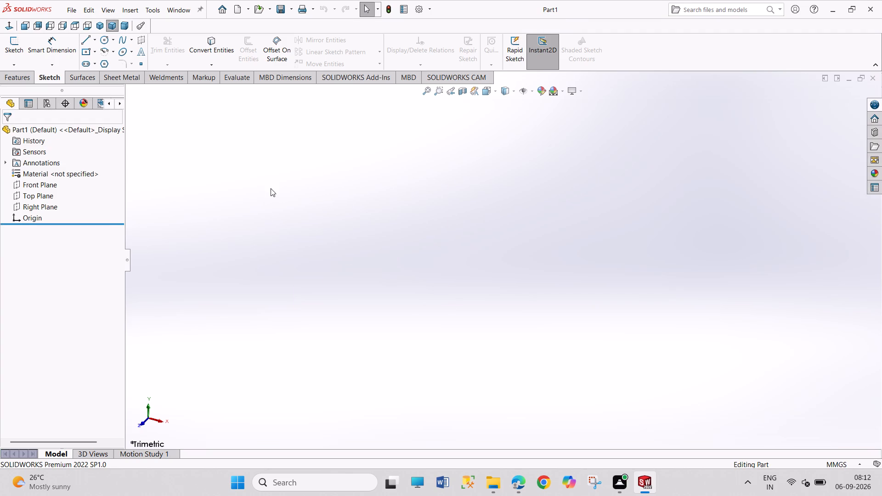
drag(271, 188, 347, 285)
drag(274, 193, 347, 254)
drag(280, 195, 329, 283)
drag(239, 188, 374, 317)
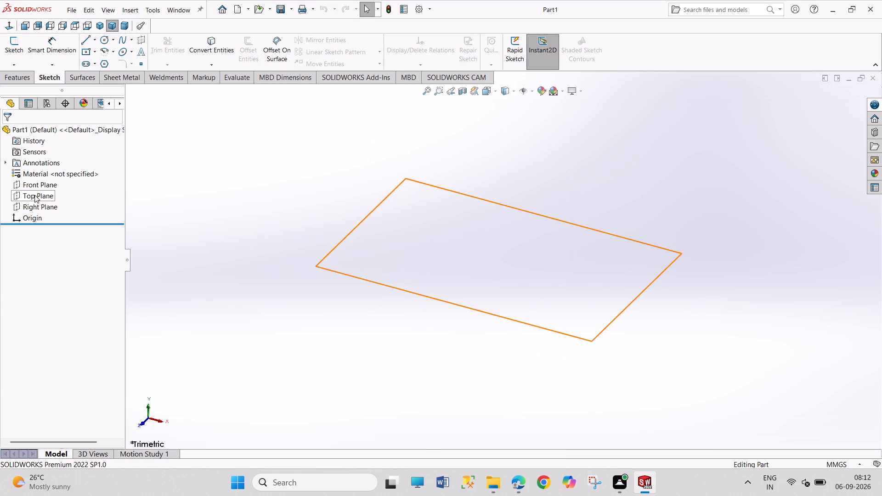
Start a sketch on the Top Plane and draw a centre rectangle from the origin, about 169 by 87 mm.
click(34, 194)
click(44, 180)
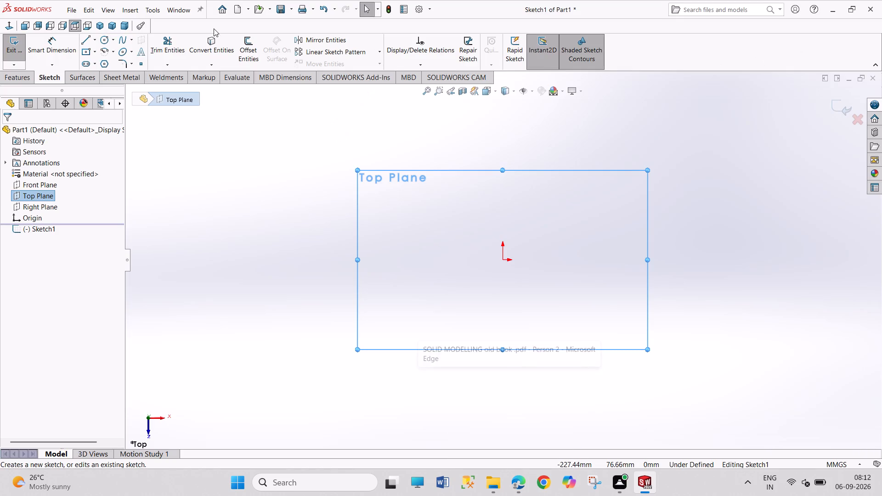
click(85, 49)
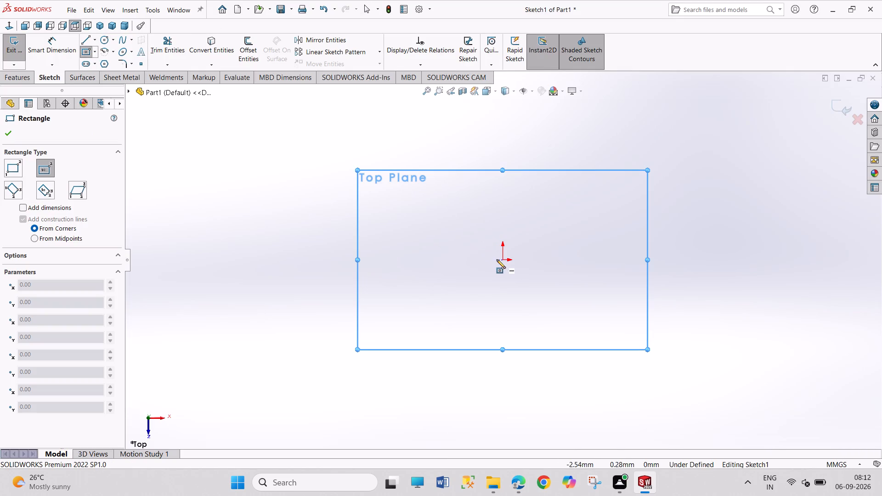
click(502, 258)
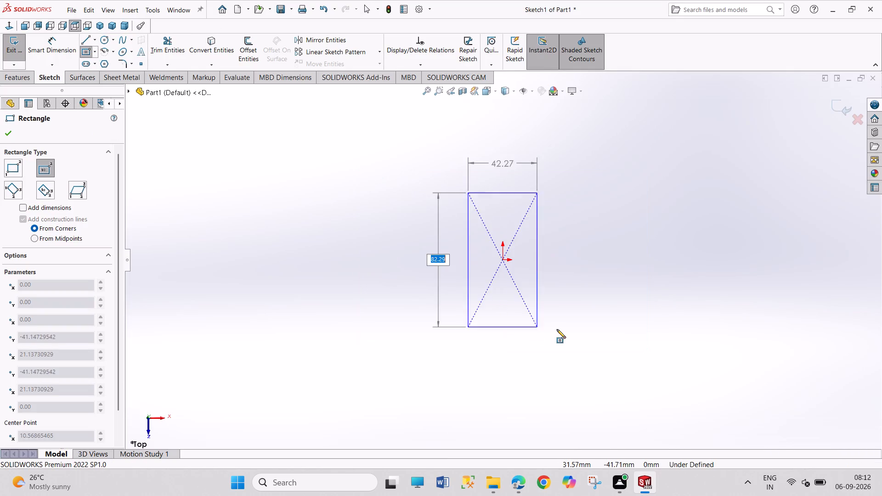
click(640, 331)
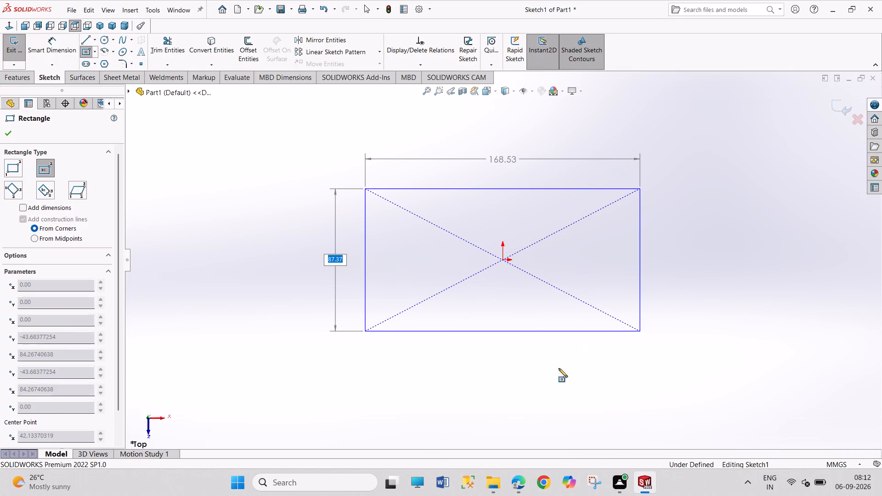
Dimension the rectangle with a horizontal length of 323 mm and a vertical length of 197 mm, and exit the sketch.
right_drag(525, 389, 534, 307)
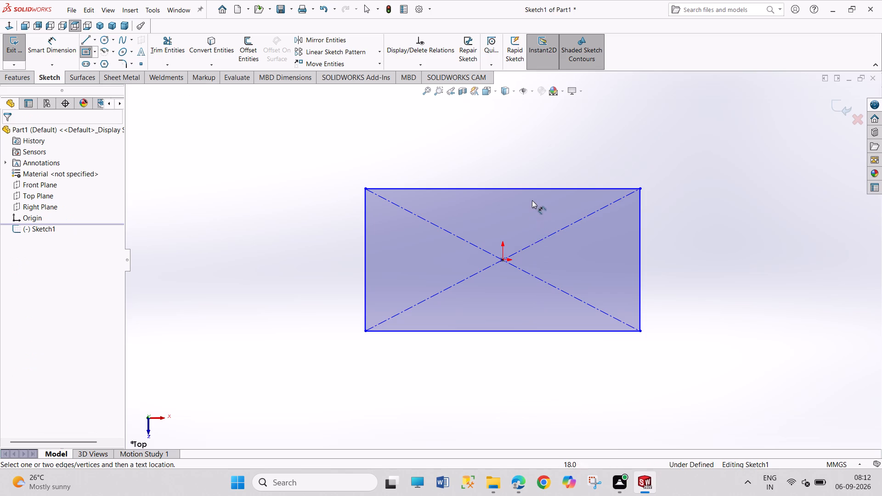
click(531, 187)
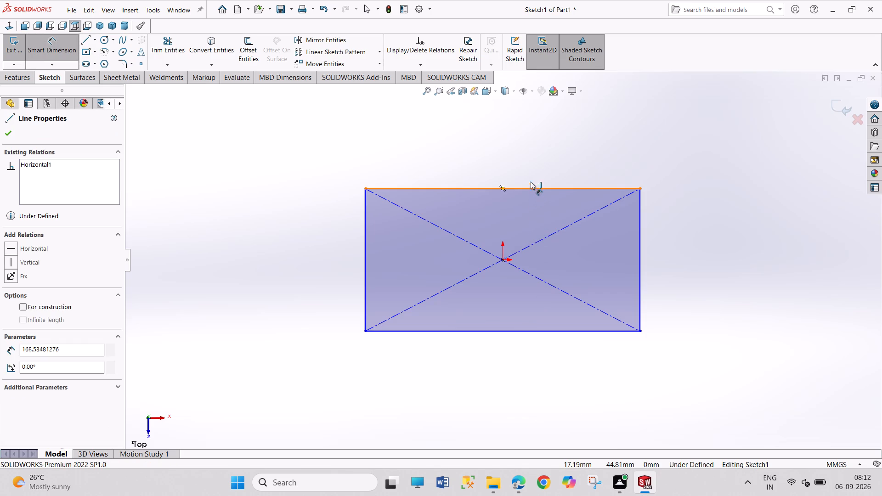
click(536, 158)
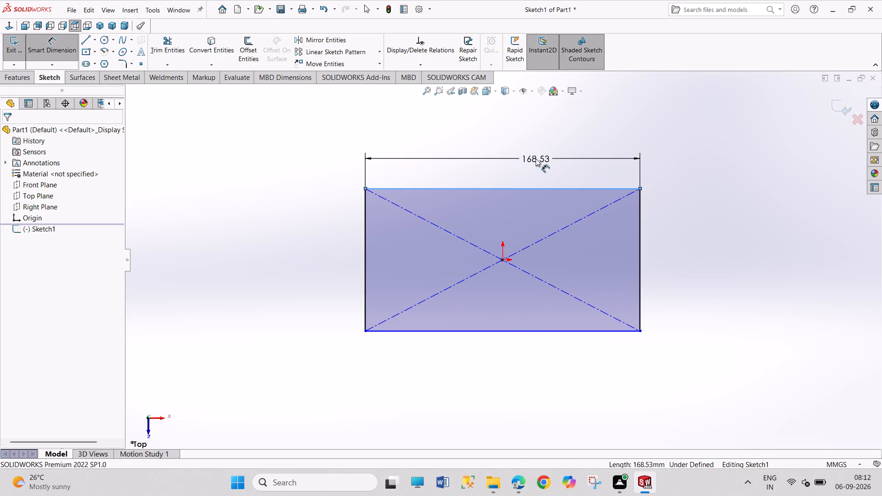
text(323)
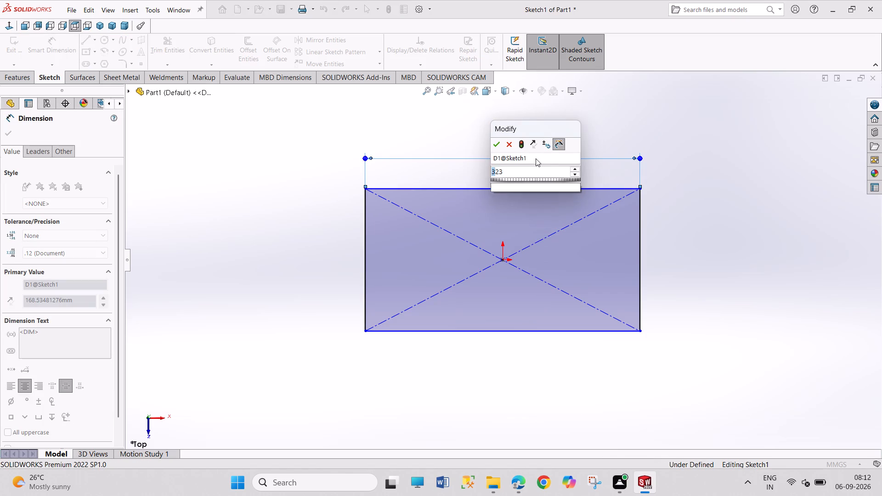
key(Return)
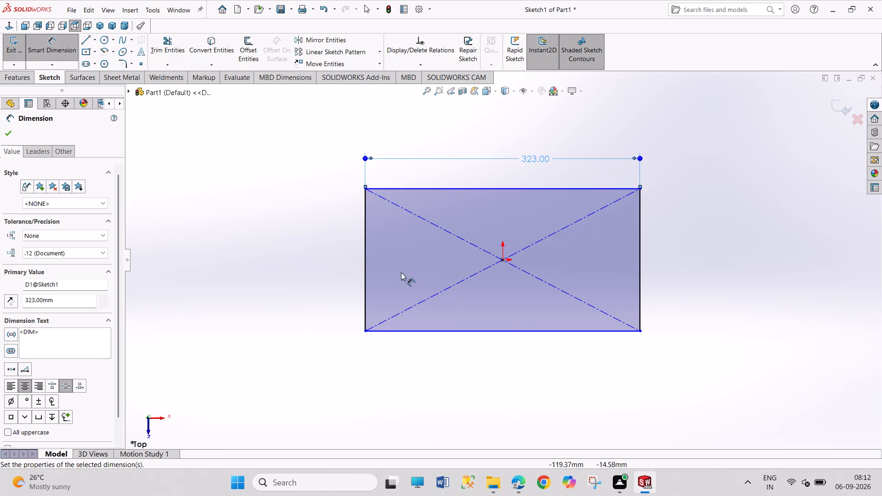
click(367, 280)
click(315, 269)
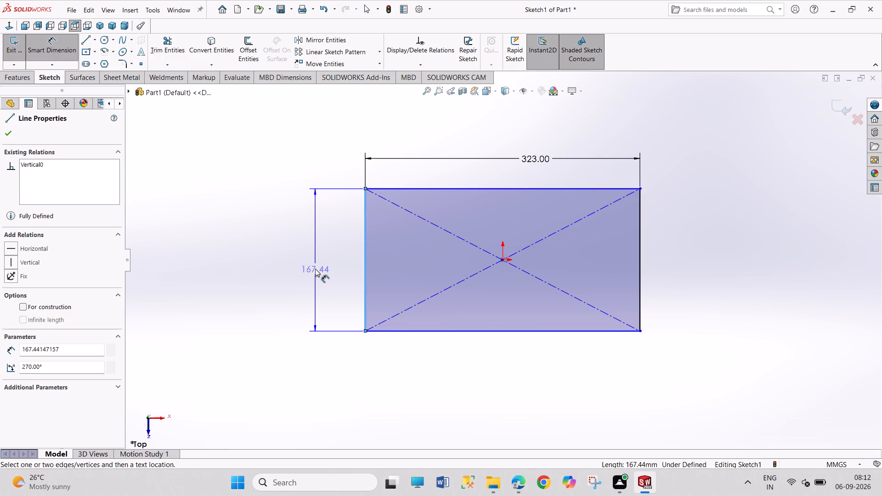
text(197)
key(Return)
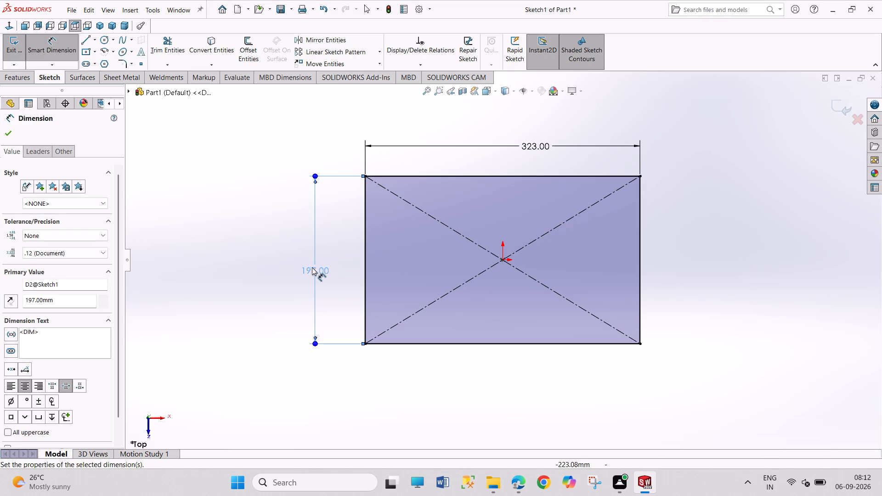
right_click(424, 410)
click(438, 431)
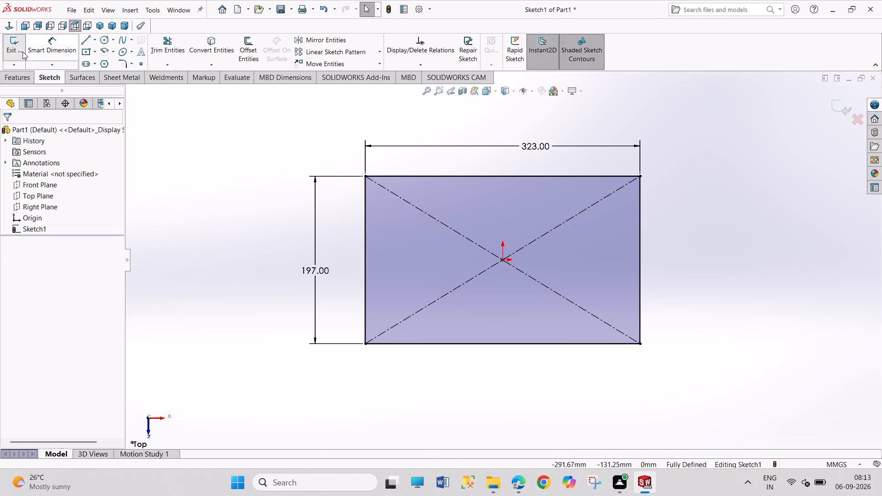
click(23, 51)
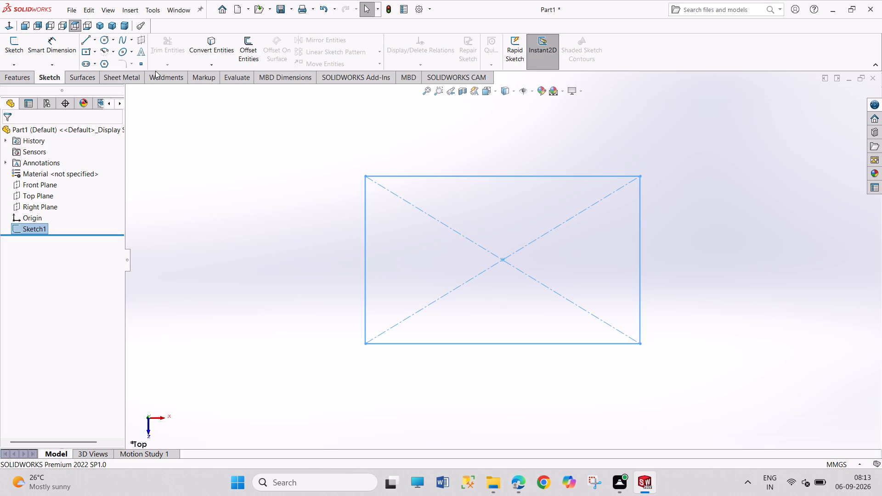
Create a sheet metal base flange from the rectangle sketch with a 0.25 mm thickness, consulting the Exercise 6 drawing in the PDF.
click(115, 79)
click(23, 60)
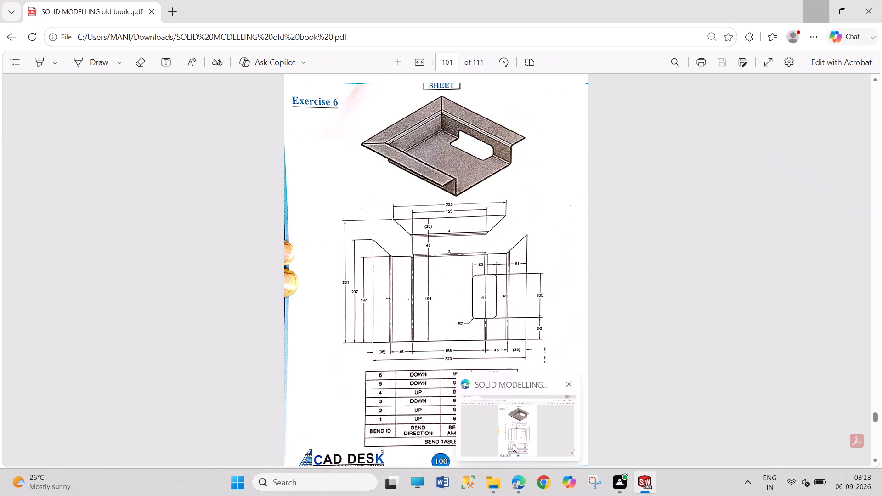
click(512, 444)
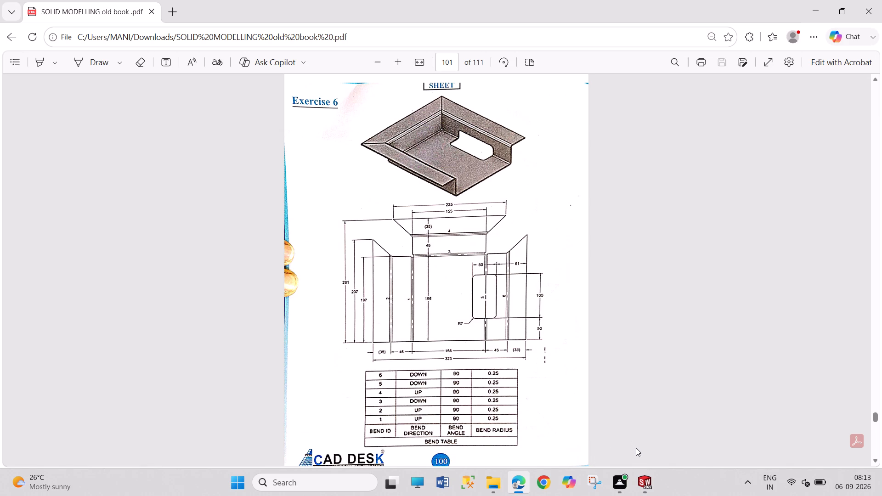
click(649, 480)
double_click(57, 234)
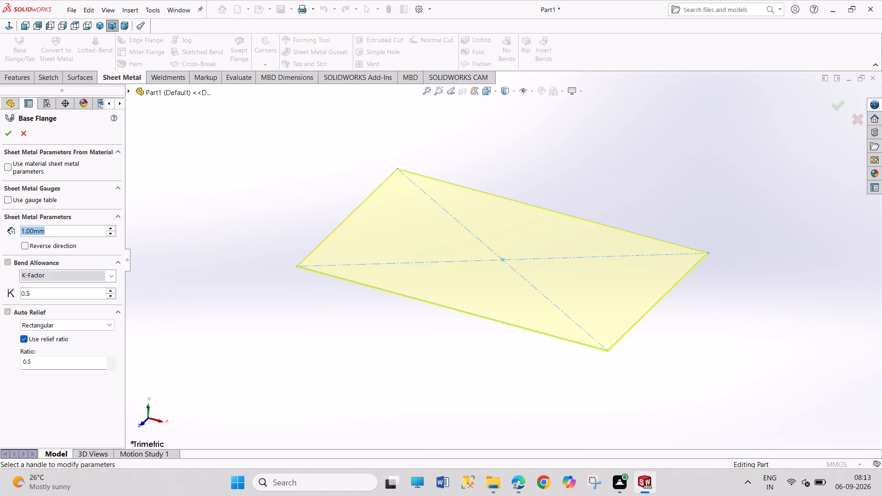
text(0.25)
key(Return)
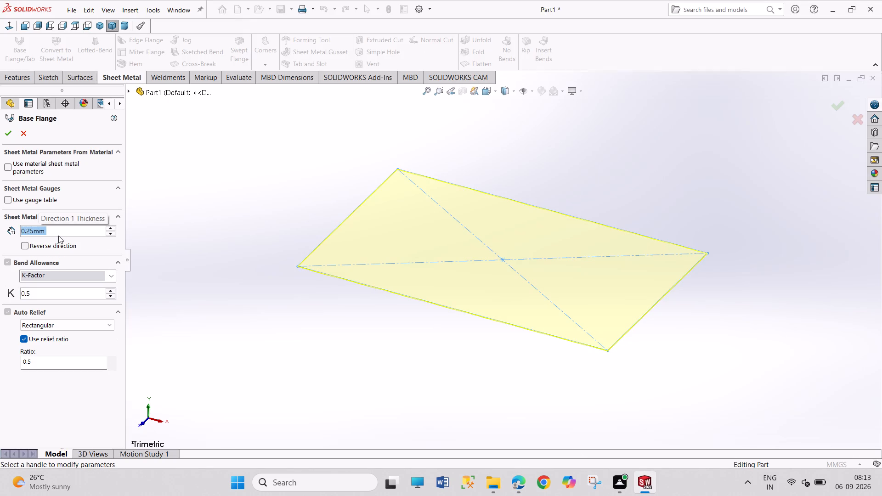
click(5, 133)
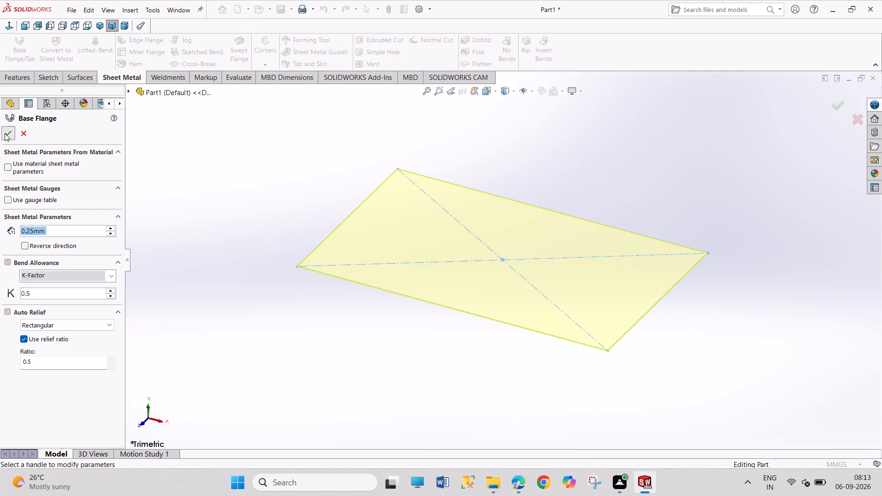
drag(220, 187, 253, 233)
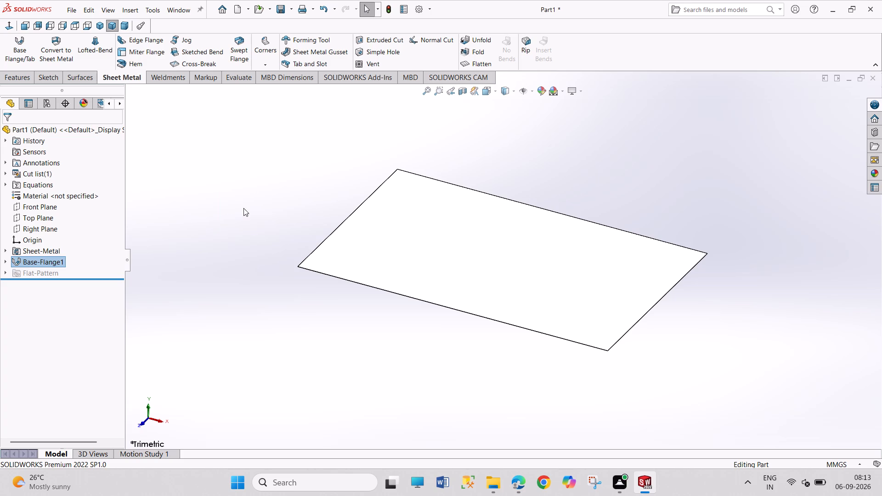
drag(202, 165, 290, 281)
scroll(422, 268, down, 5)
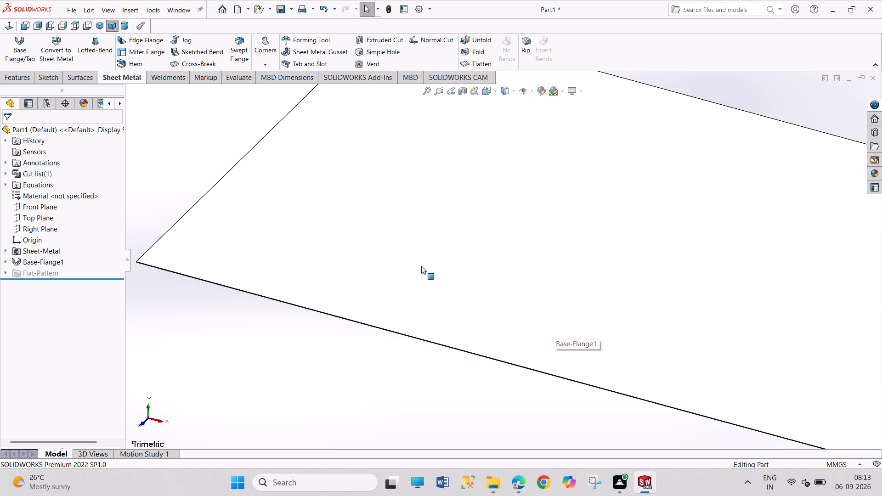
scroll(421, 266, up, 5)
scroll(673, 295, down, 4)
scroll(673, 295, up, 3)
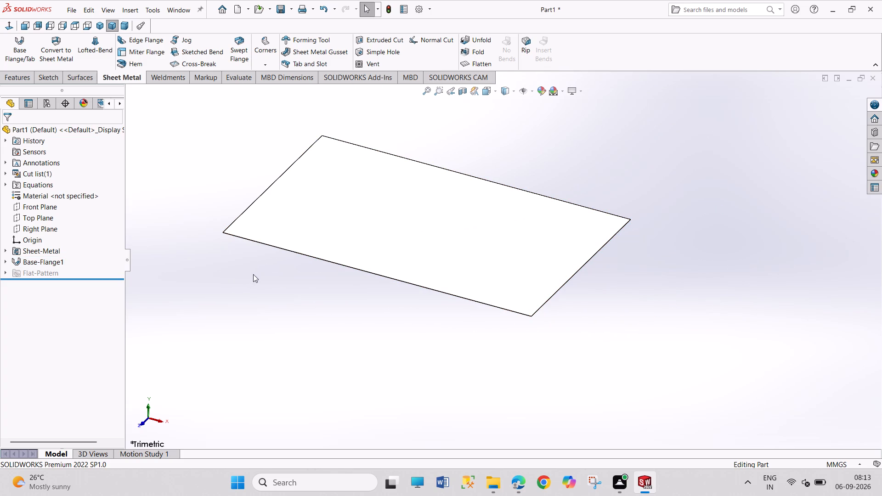
Start a Miter Flange with its profile sketch at a 197 mm side edge, convert the plate's 323 mm front edge into it, and exit the sketch.
middle_drag(270, 258, 288, 245)
middle_drag(290, 265, 381, 254)
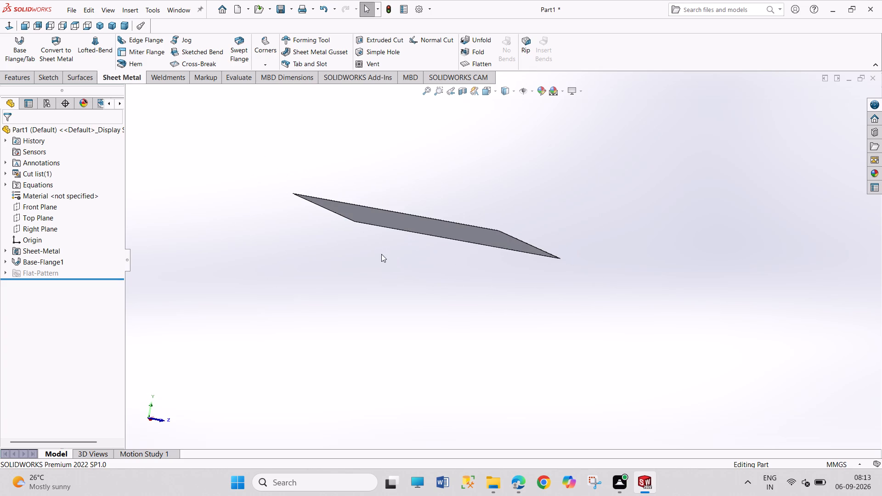
scroll(449, 209, down, 4)
middle_drag(439, 235, 447, 239)
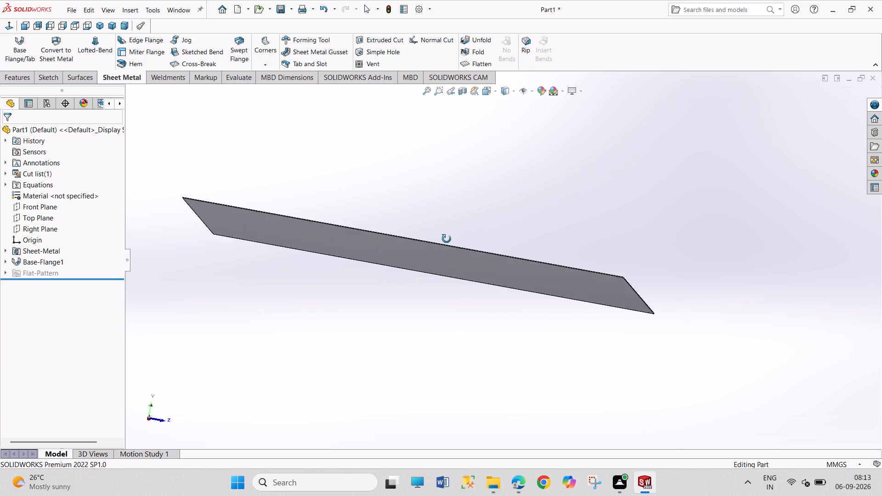
middle_drag(447, 239, 448, 246)
middle_drag(447, 247, 443, 253)
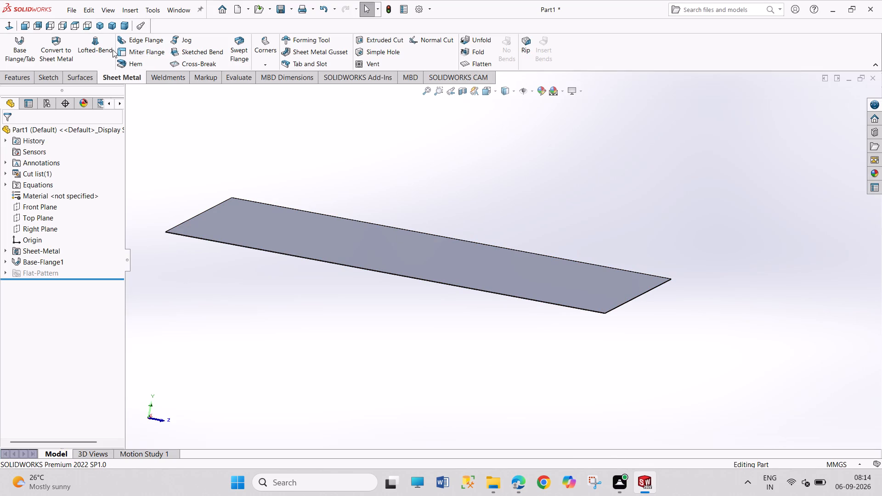
click(140, 54)
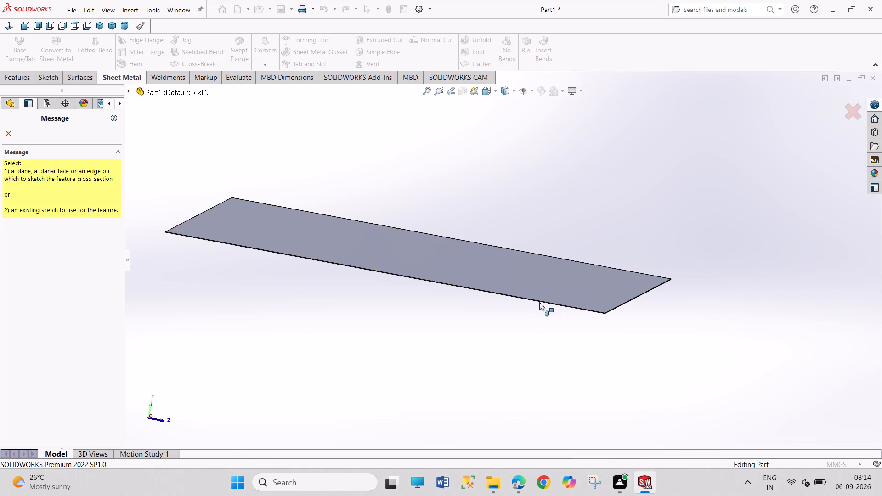
scroll(491, 290, down, 4)
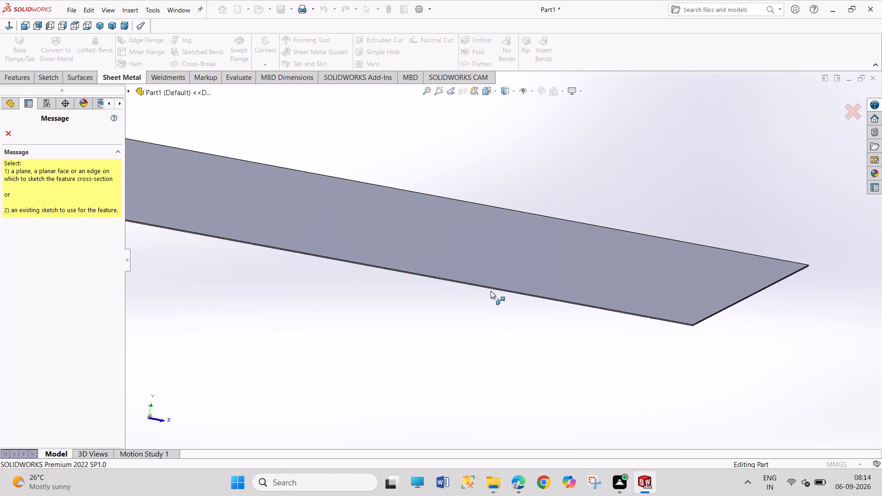
scroll(491, 292, down, 4)
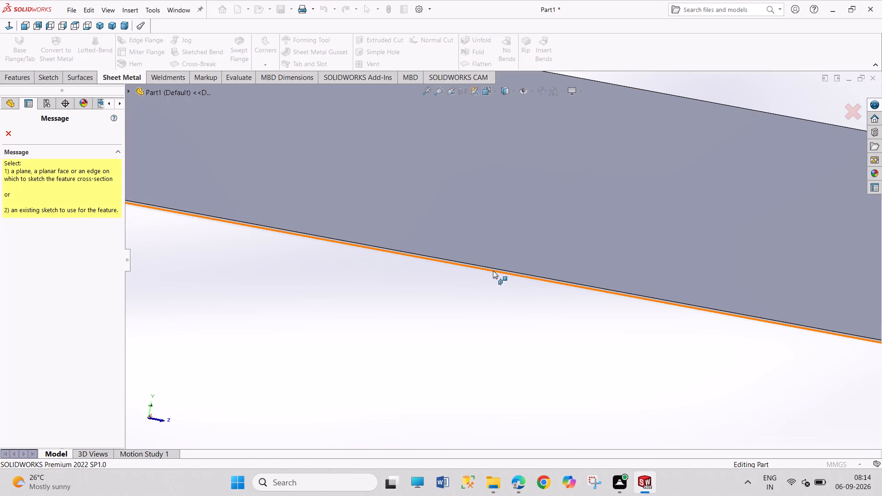
click(493, 271)
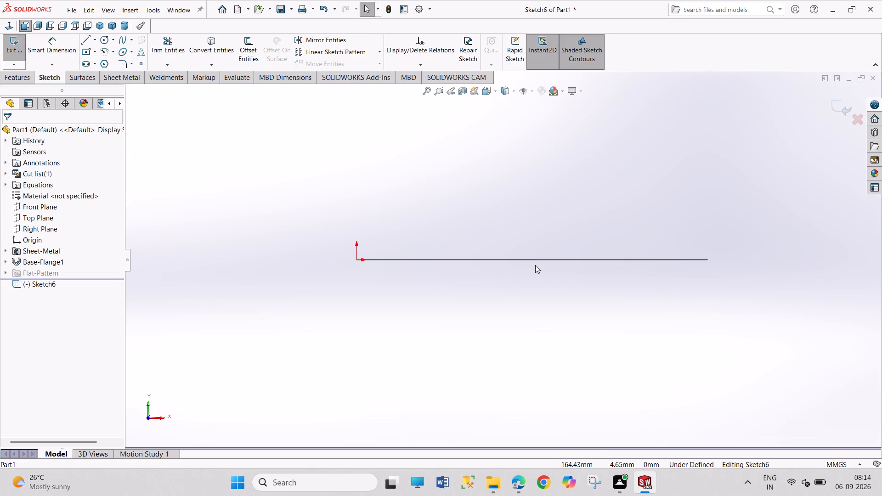
click(210, 46)
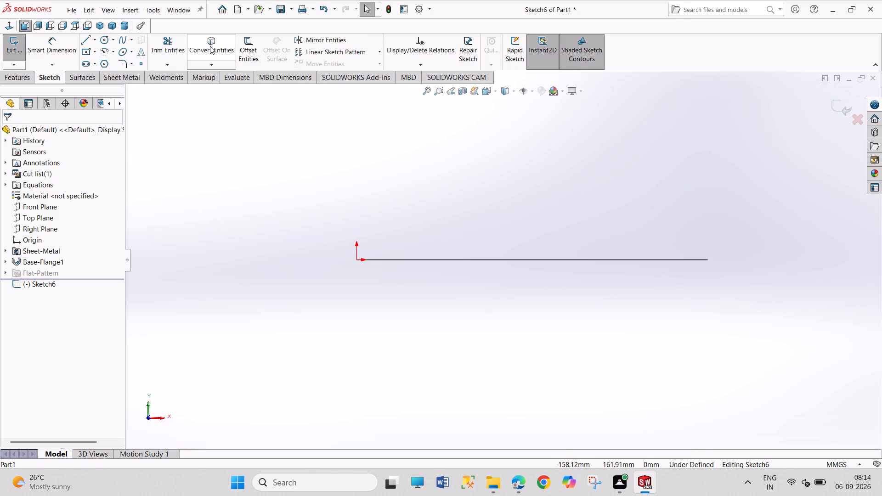
scroll(482, 230, down, 5)
scroll(379, 301, down, 2)
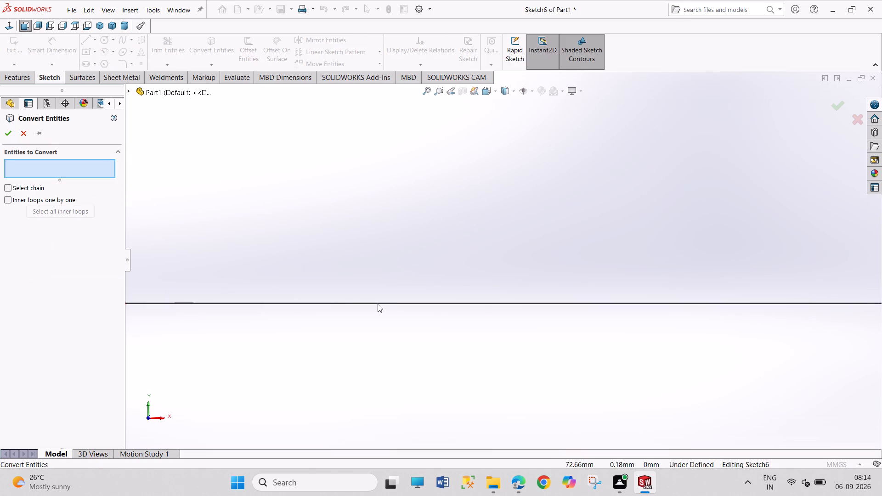
scroll(378, 304, down, 6)
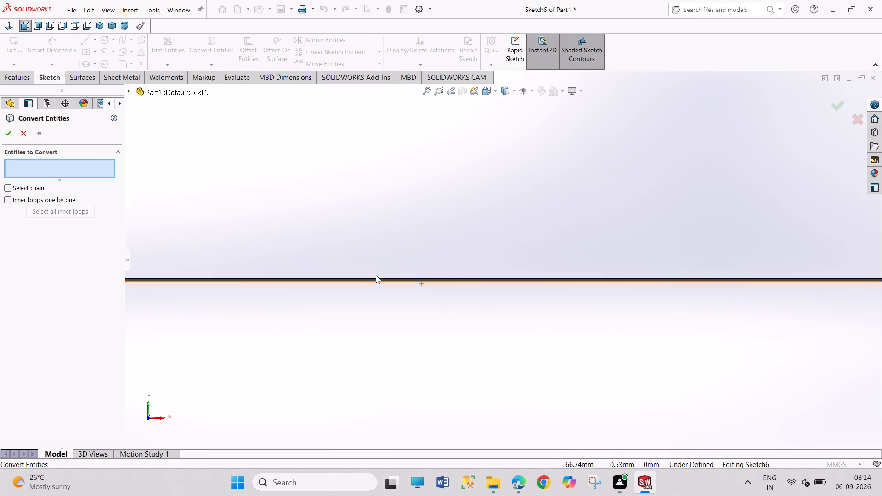
click(377, 279)
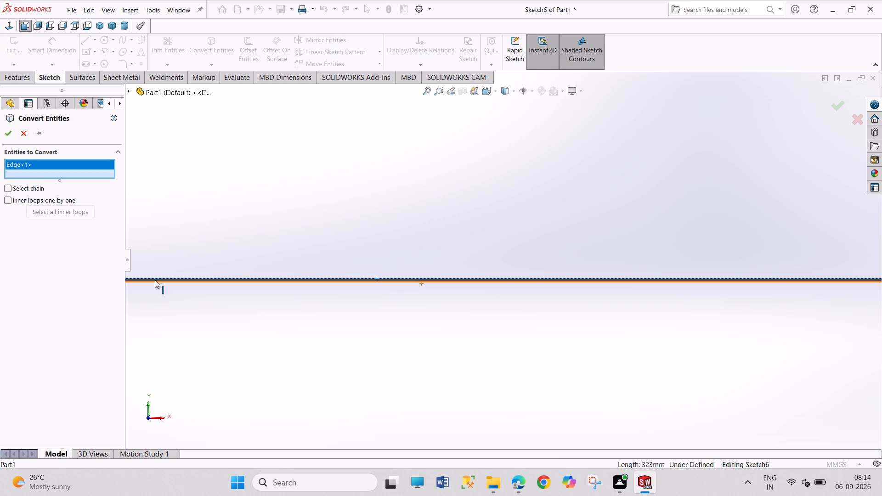
click(9, 138)
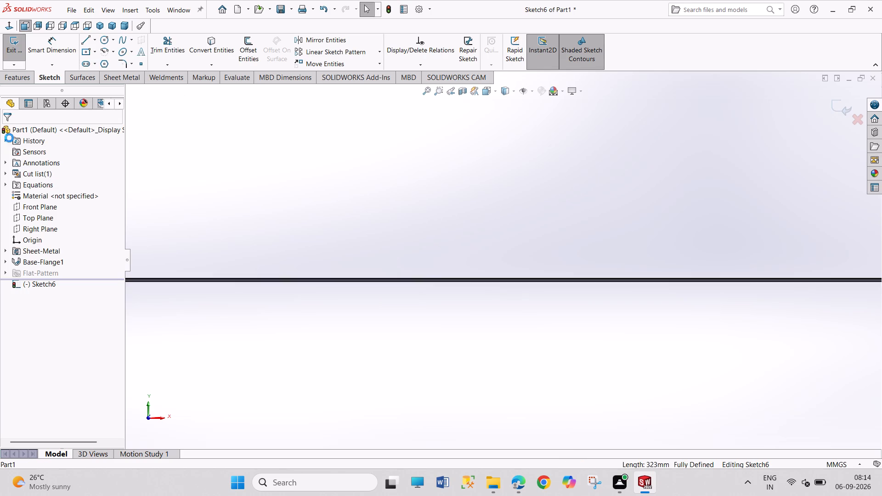
click(13, 49)
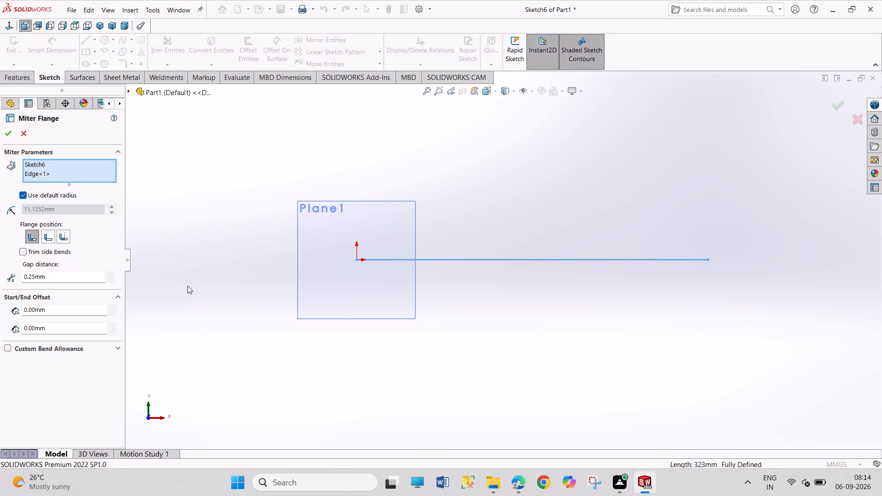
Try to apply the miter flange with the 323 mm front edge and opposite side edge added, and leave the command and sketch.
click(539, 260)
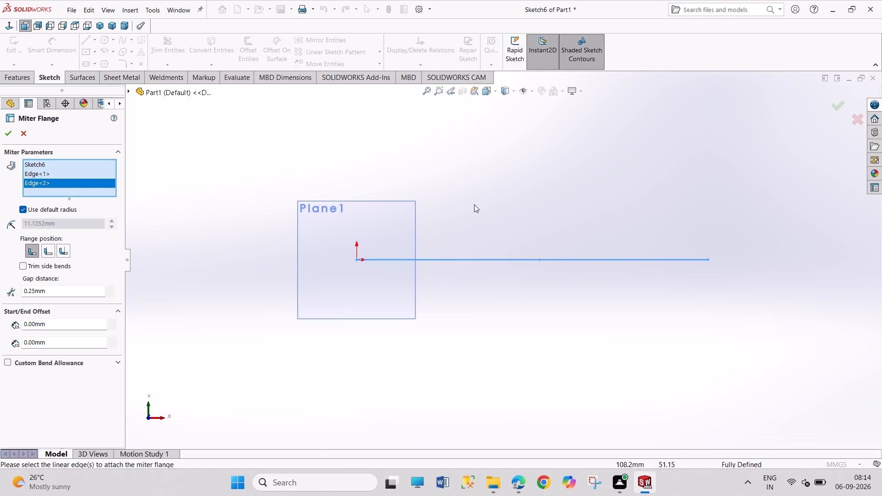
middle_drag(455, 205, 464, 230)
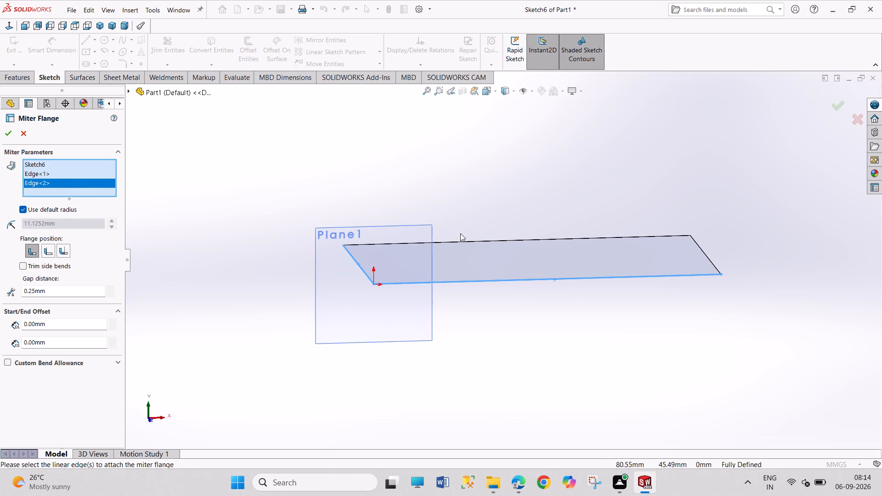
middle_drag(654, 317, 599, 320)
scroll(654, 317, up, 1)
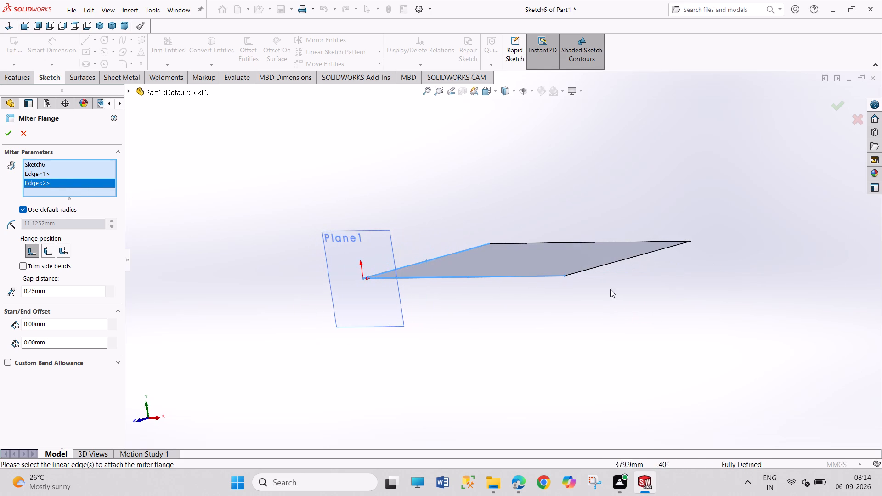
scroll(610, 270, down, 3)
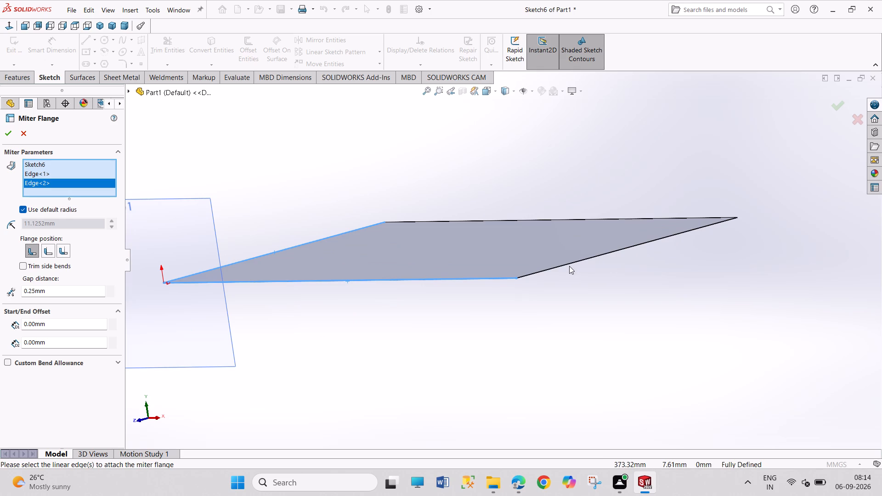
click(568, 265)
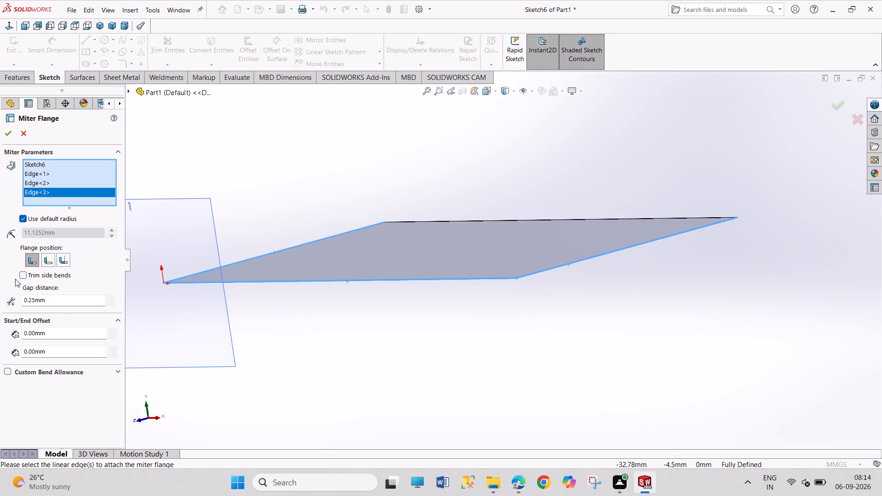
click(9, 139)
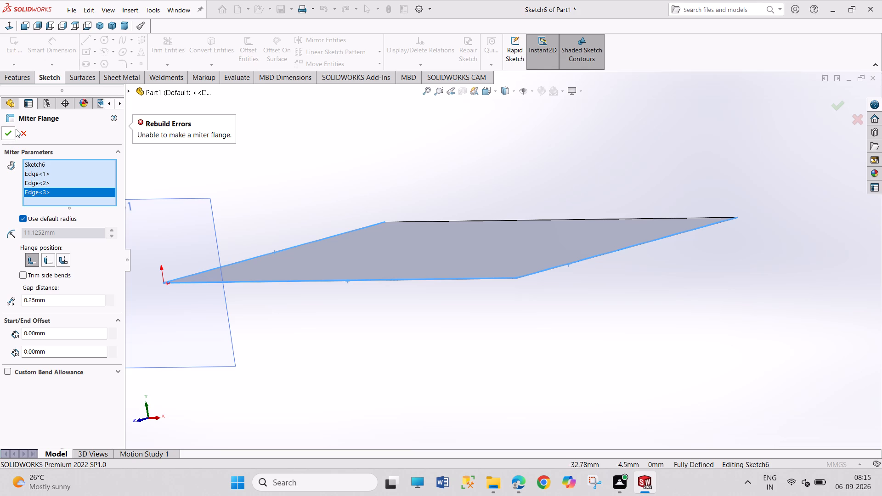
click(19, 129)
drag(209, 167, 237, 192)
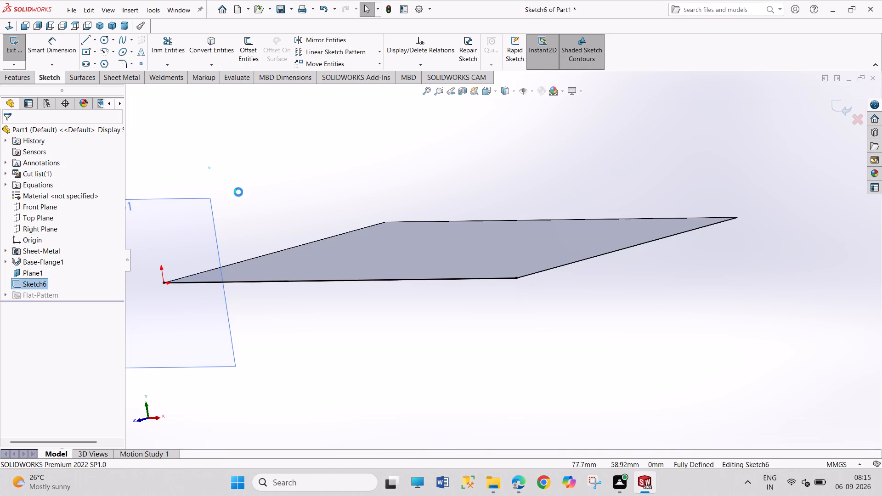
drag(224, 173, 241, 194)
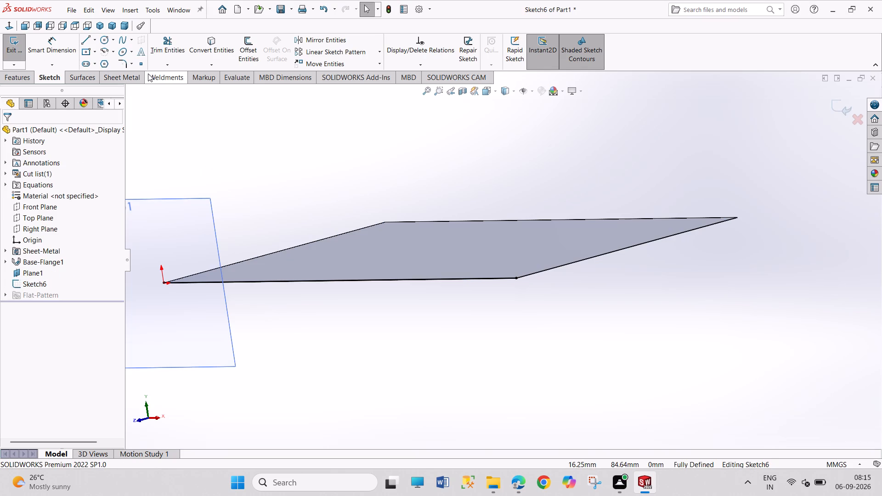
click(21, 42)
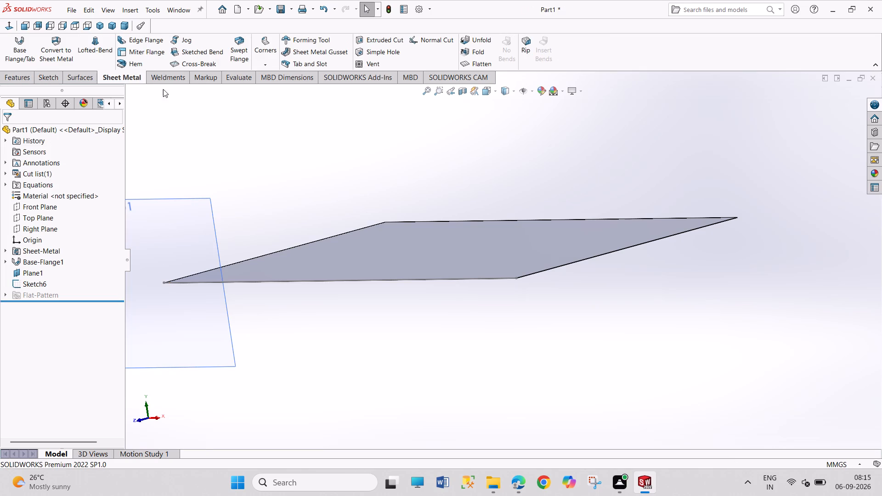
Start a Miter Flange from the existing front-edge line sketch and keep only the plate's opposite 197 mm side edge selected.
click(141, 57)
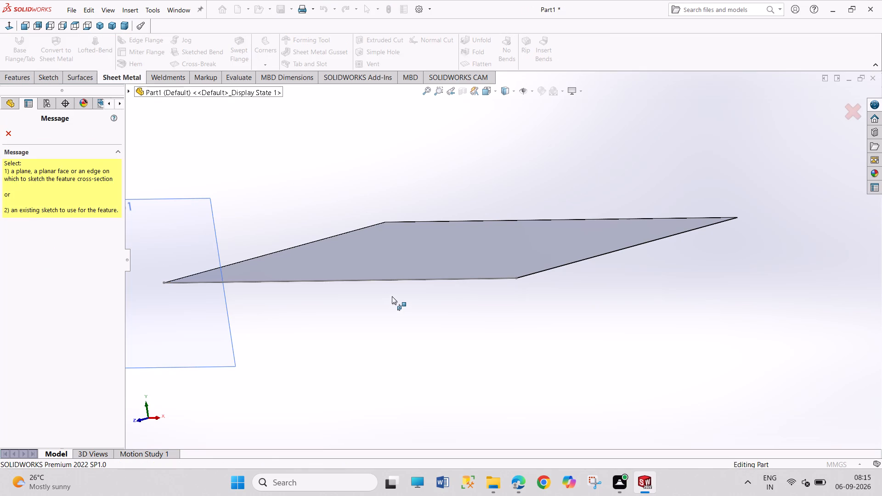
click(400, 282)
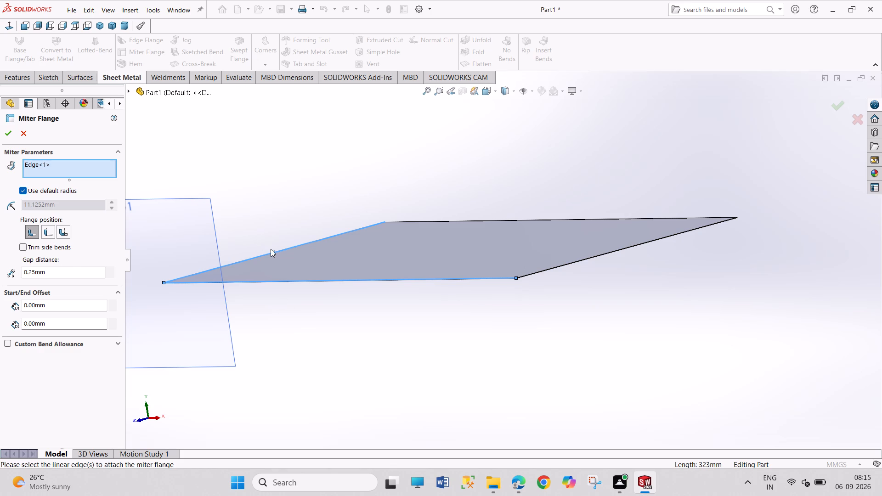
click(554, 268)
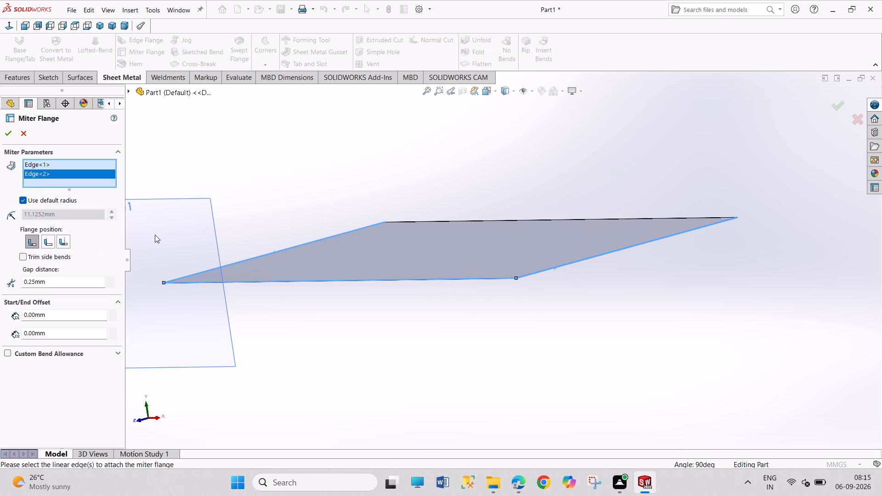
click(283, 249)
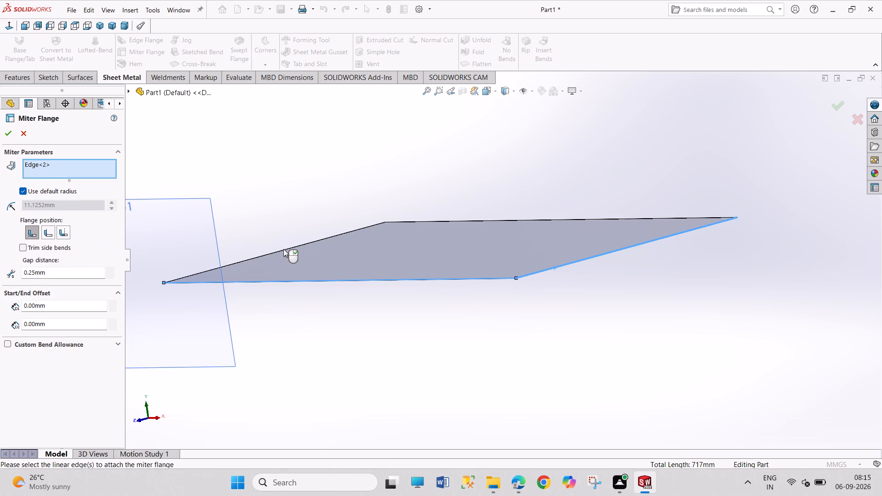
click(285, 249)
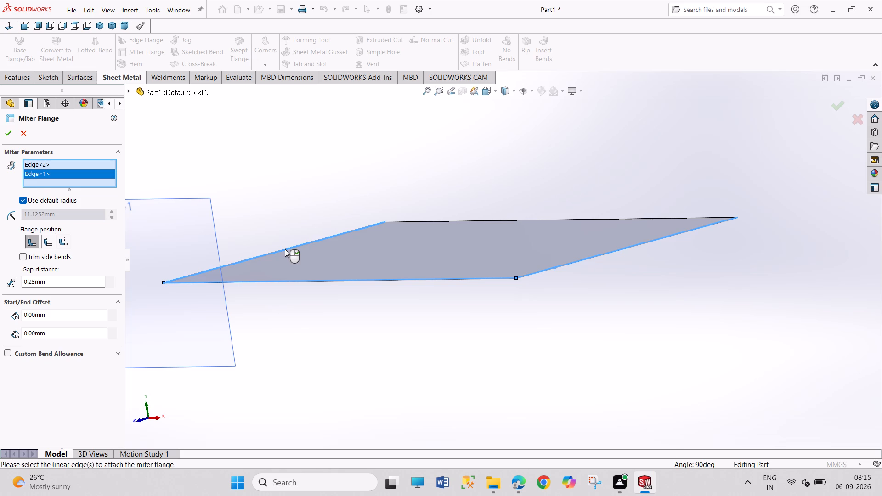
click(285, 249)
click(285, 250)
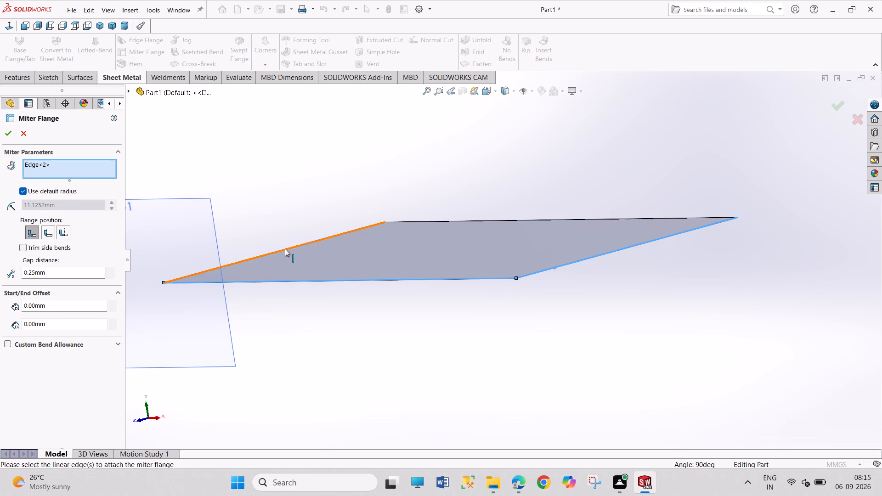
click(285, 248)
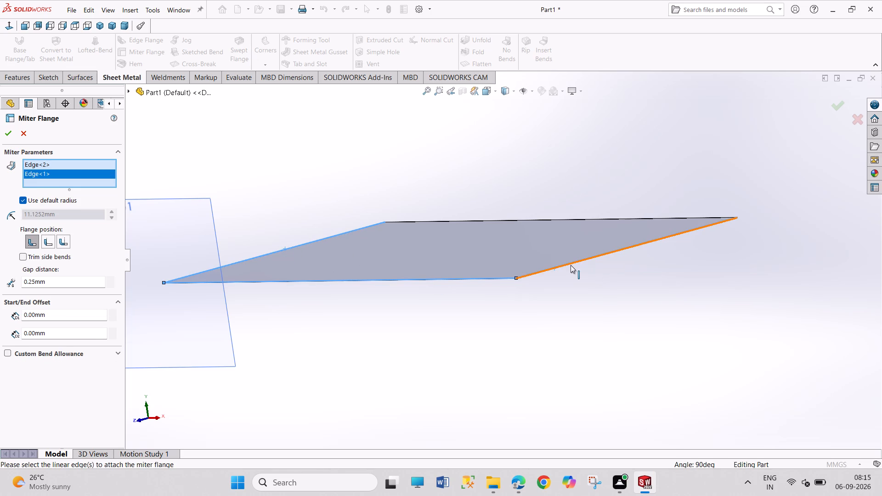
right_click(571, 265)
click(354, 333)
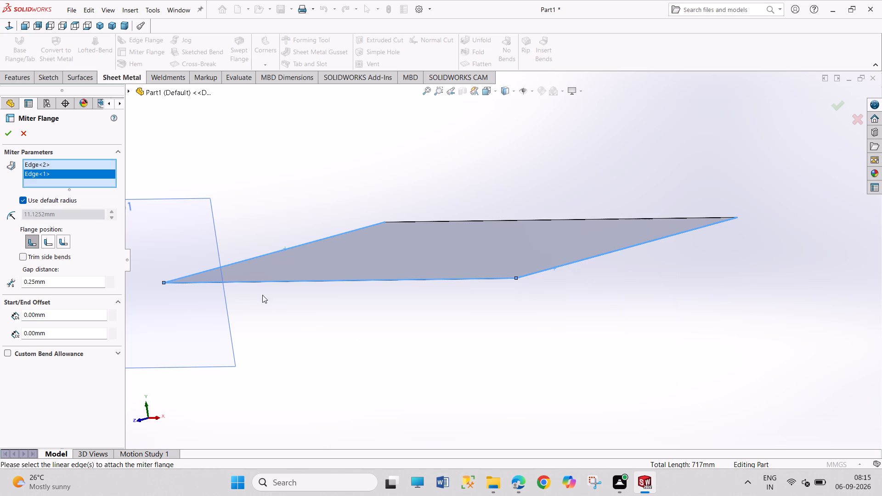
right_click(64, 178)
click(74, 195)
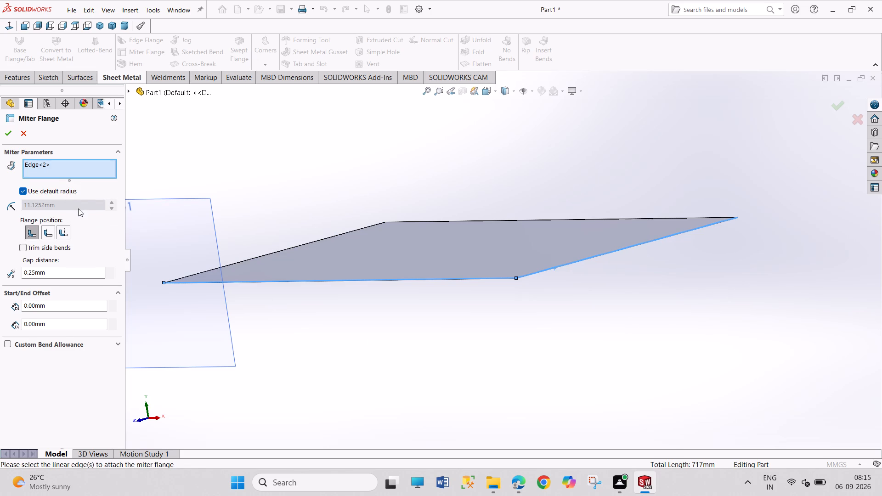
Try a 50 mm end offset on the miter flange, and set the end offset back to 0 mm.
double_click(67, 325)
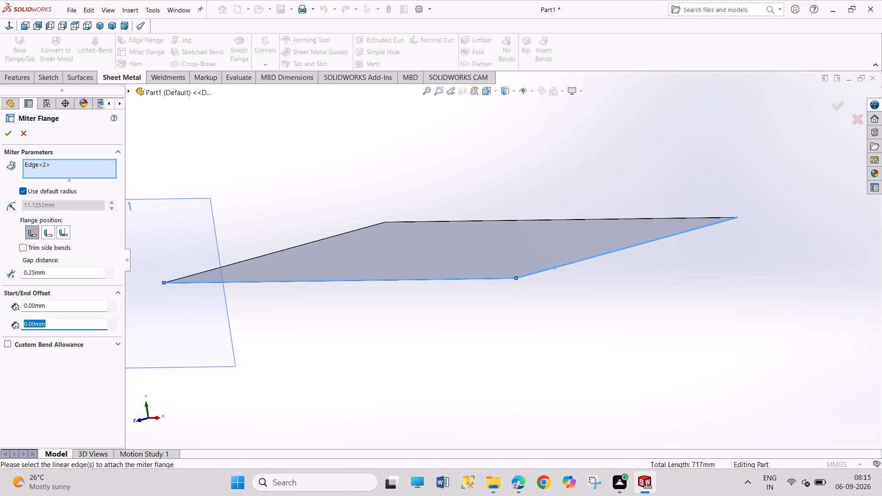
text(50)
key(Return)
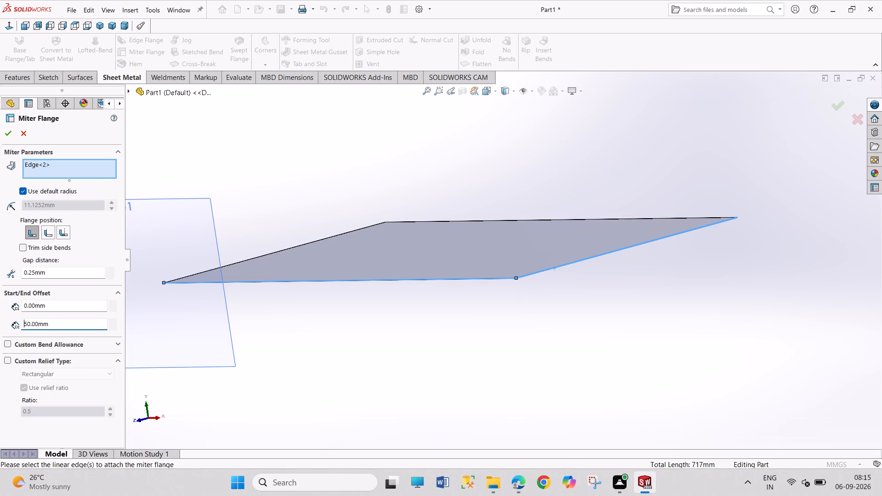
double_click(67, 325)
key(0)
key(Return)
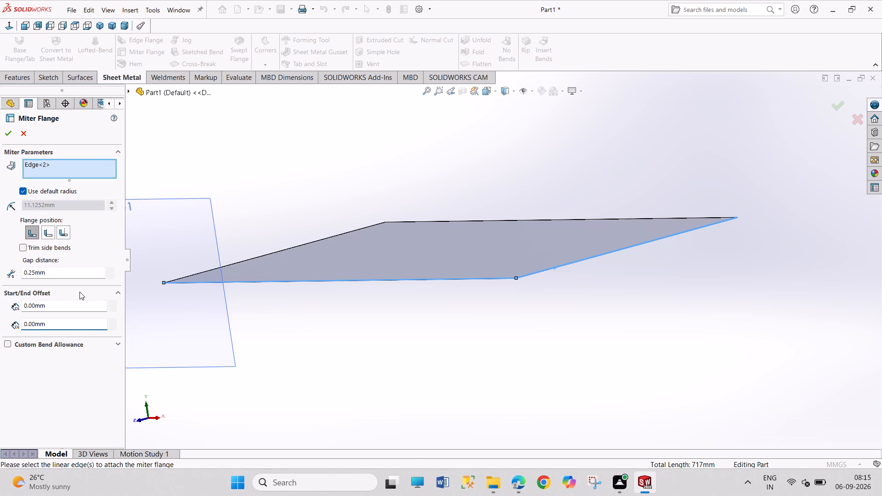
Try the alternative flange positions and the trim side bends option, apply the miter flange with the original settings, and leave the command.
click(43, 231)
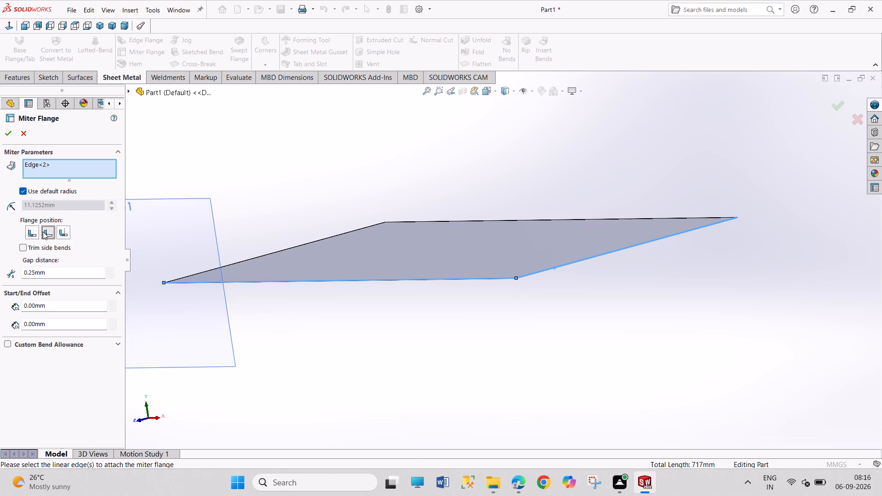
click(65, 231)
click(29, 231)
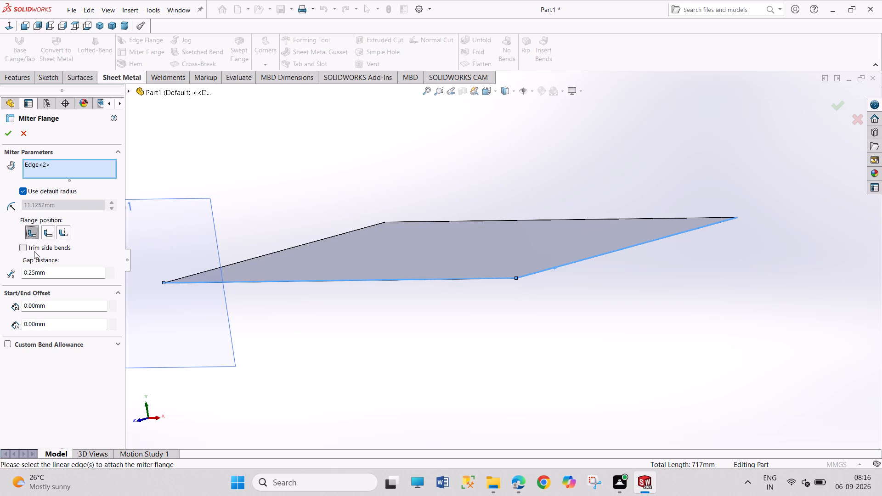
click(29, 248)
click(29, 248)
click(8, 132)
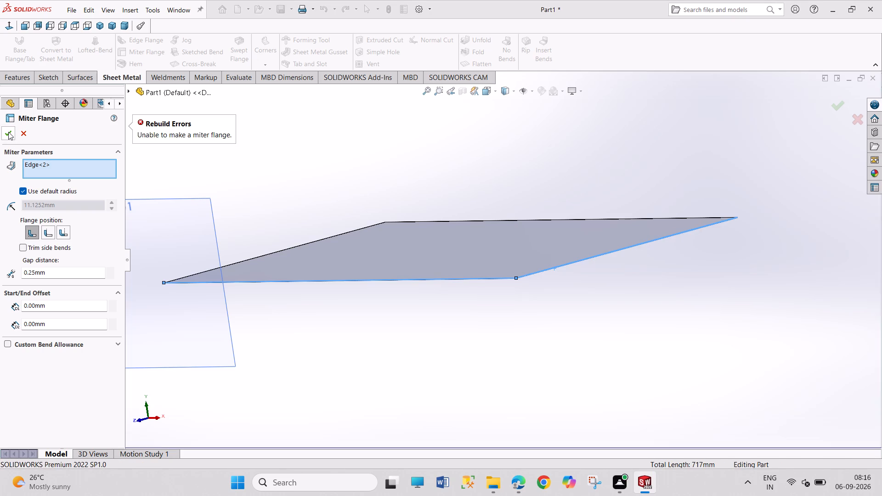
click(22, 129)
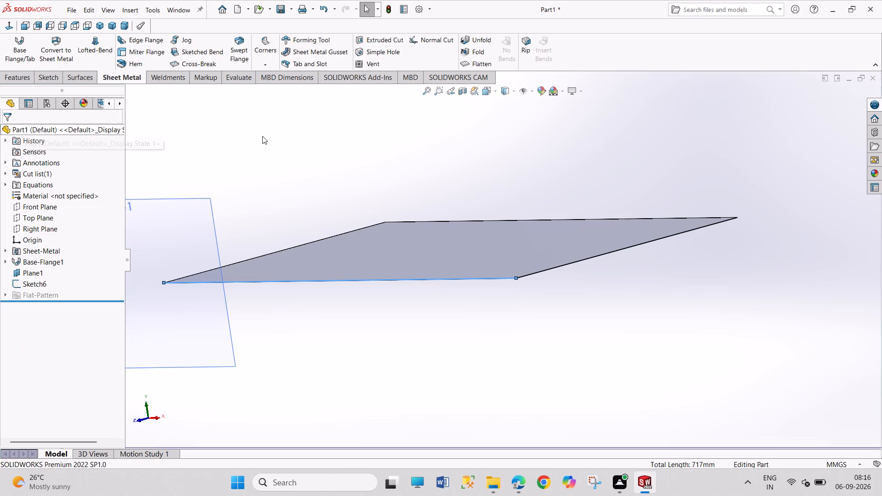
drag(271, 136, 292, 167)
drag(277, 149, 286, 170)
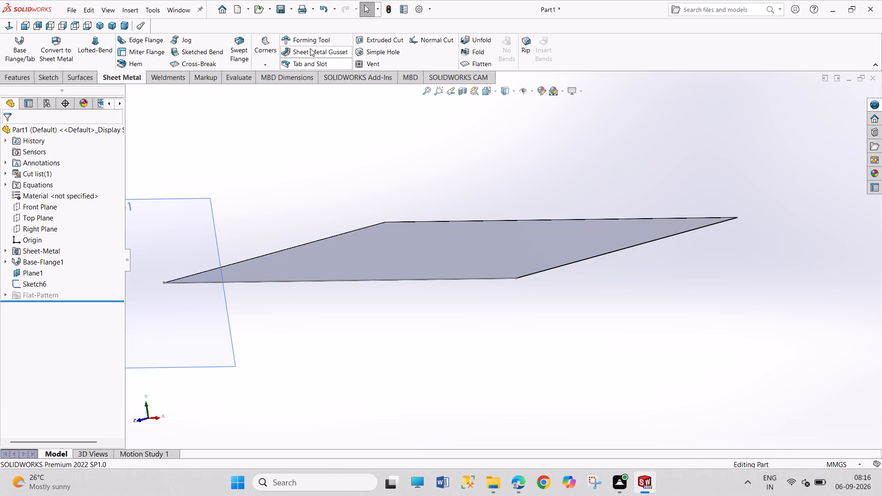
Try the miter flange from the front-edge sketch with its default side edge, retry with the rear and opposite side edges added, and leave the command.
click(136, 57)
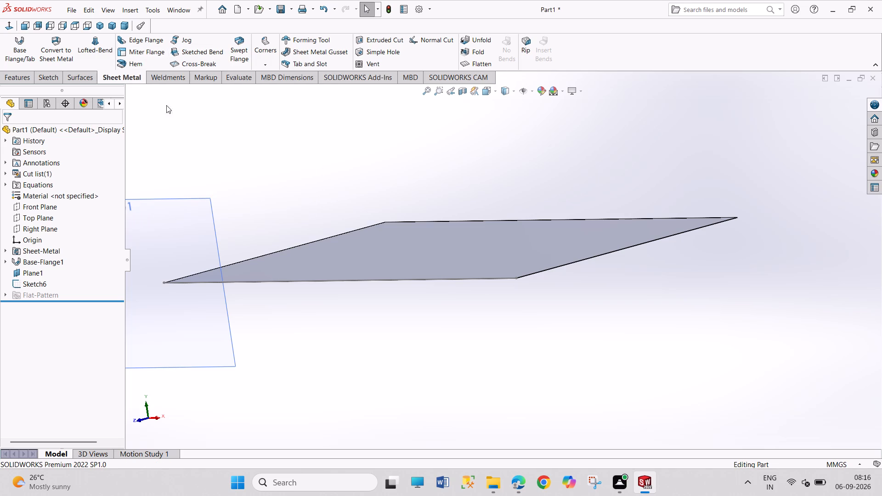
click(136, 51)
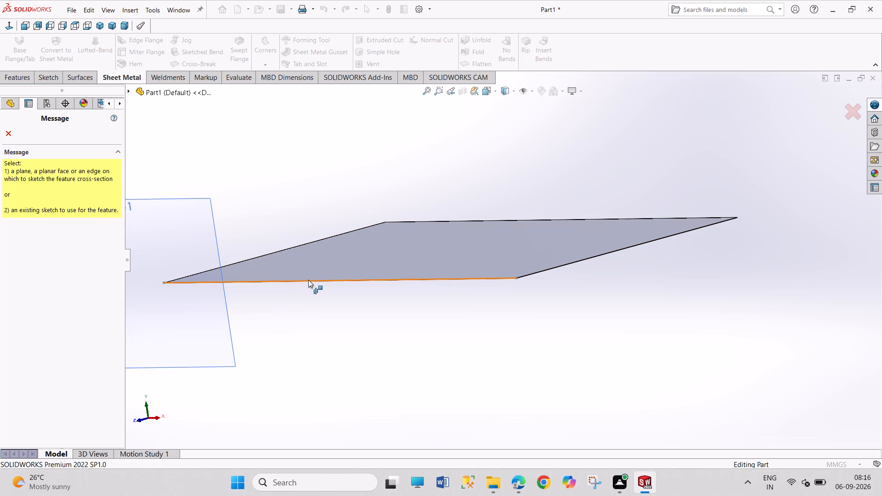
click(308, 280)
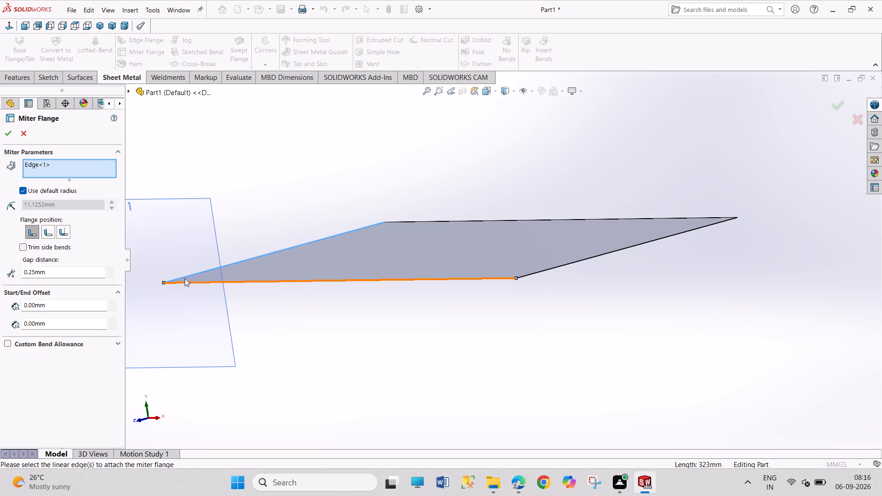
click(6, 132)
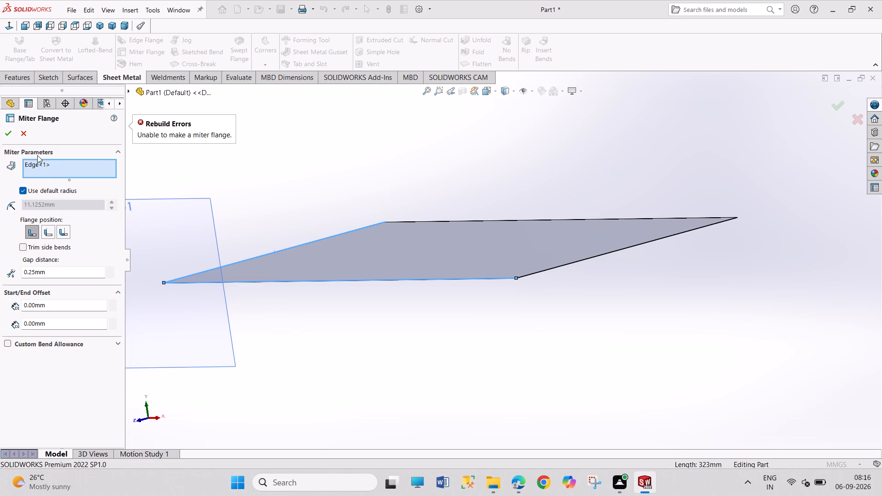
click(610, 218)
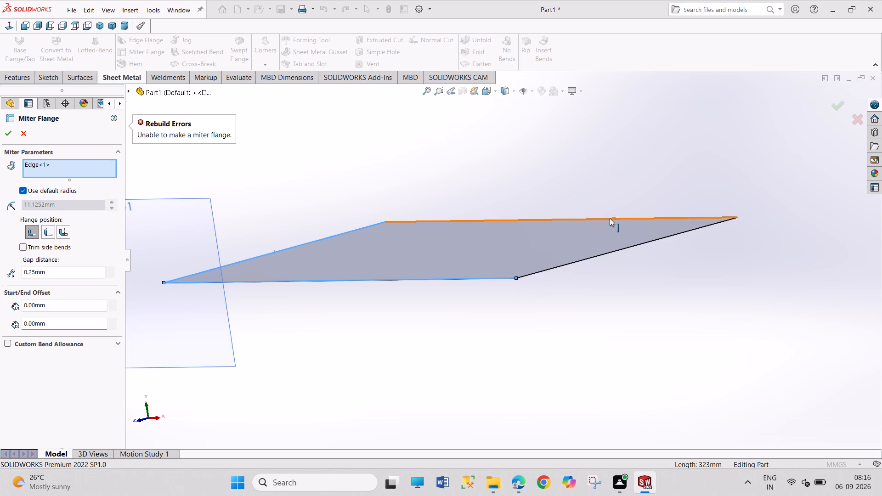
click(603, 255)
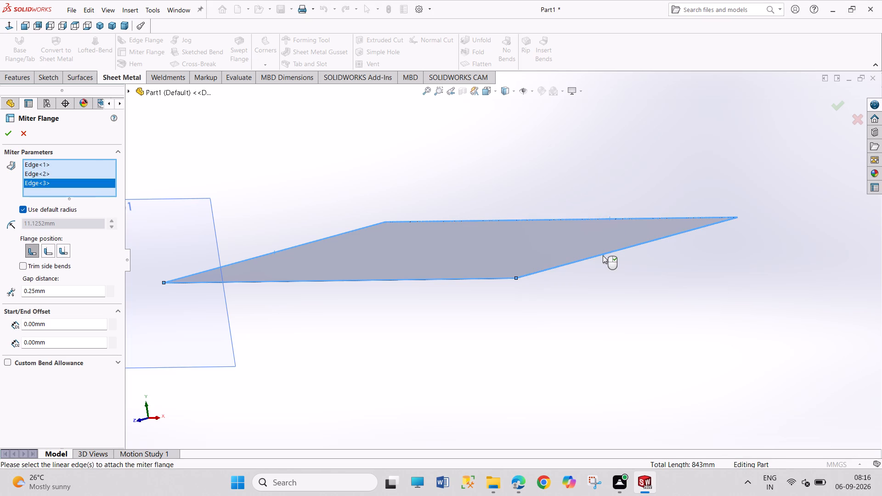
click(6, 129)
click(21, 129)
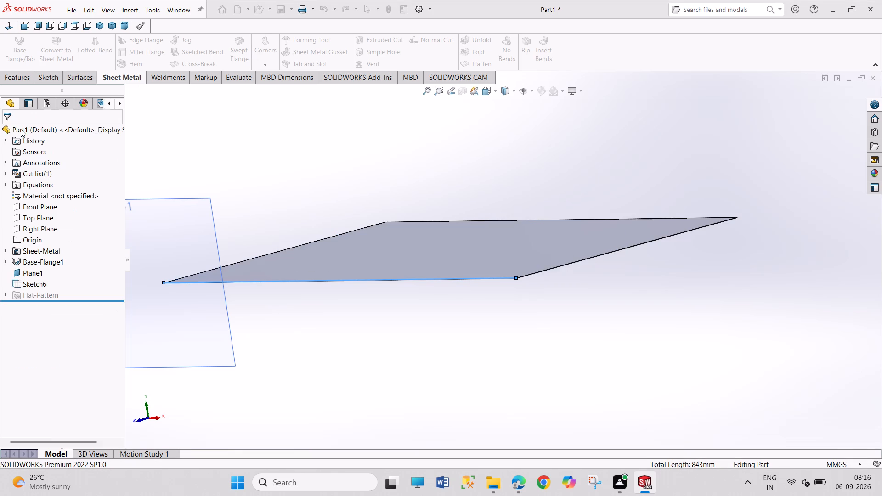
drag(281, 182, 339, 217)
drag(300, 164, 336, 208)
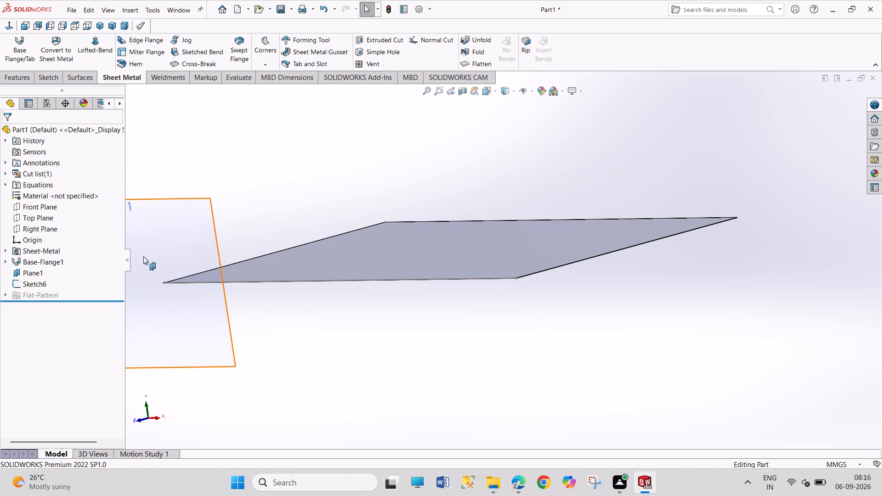
Delete the leftover miter flange profile sketch, Sketch6, and its reference plane, Plane1.
right_click(43, 284)
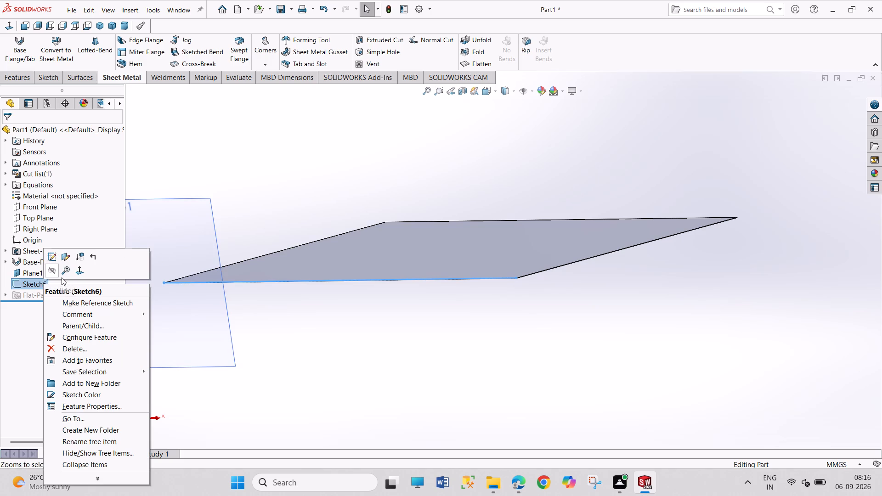
click(90, 346)
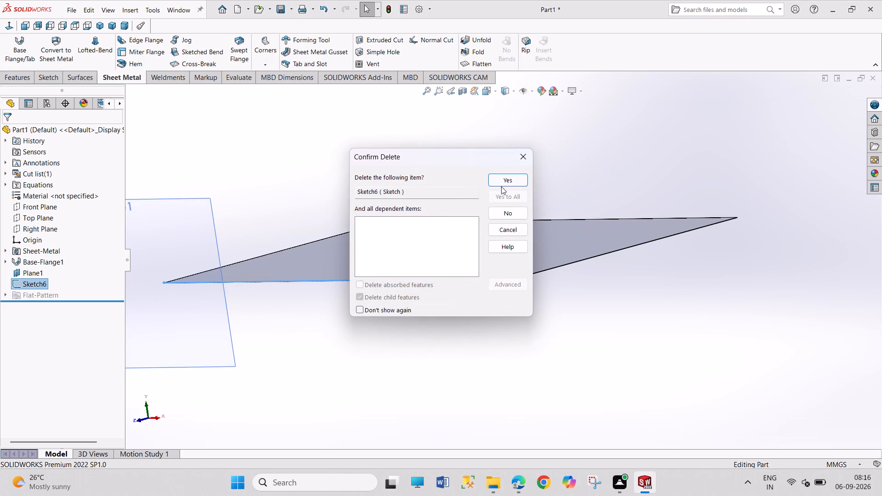
click(501, 186)
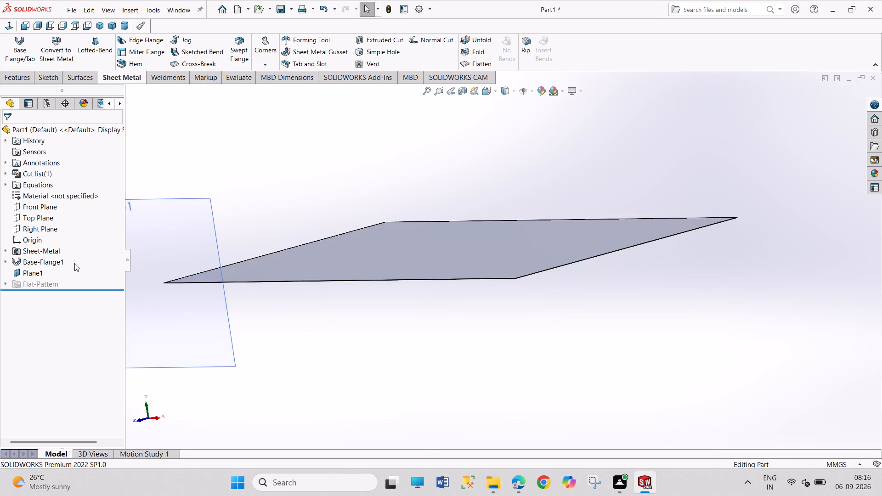
right_click(35, 269)
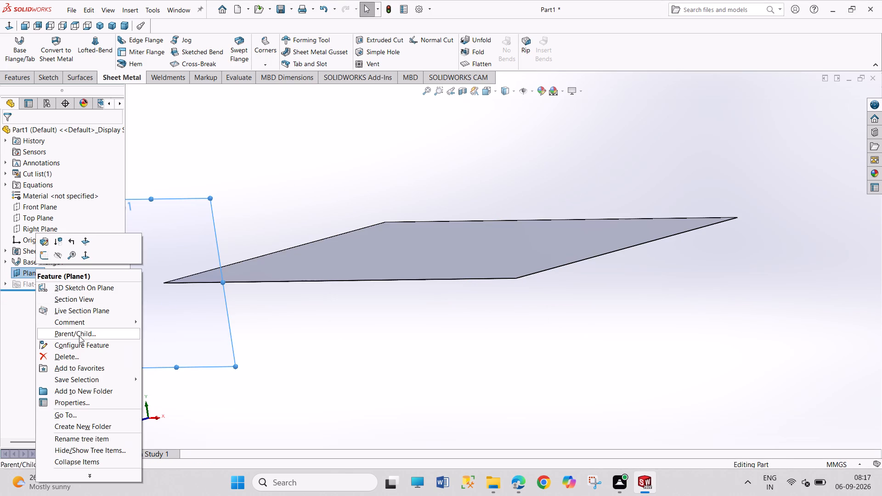
click(80, 352)
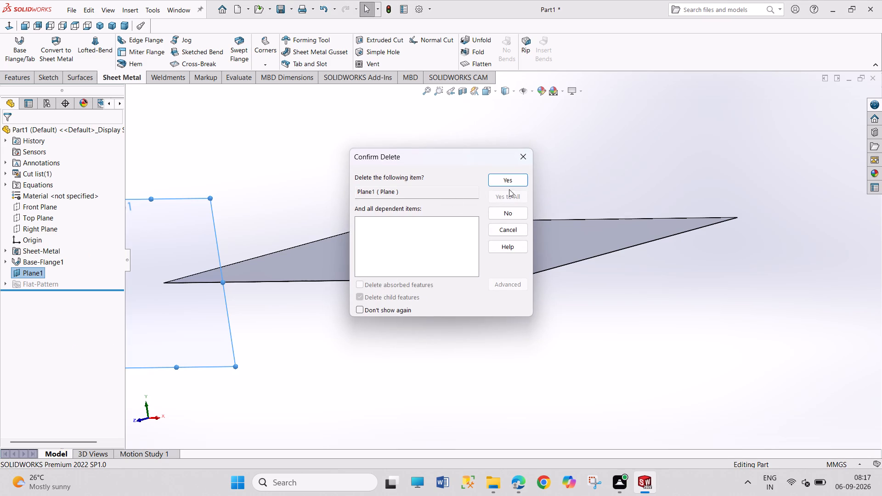
click(506, 184)
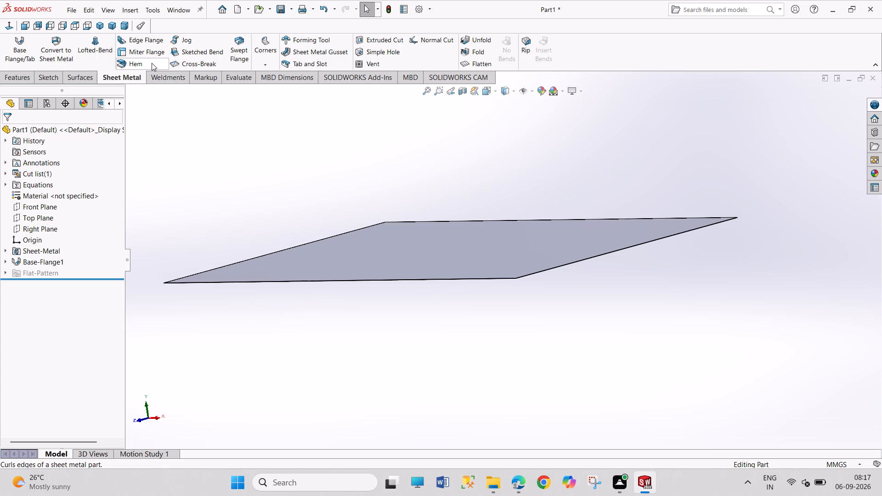
Start an edge flange on the base flange's front long edge, 45 mm long, with a custom bend radius of 0.25 mm.
click(158, 43)
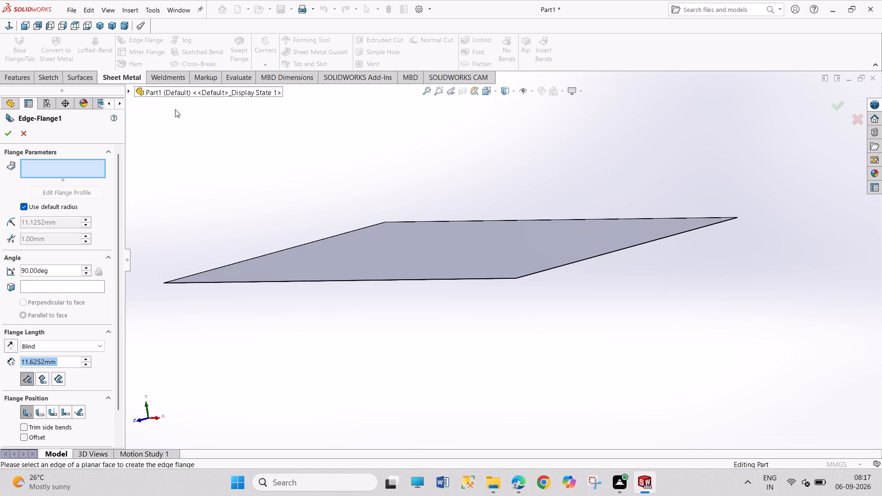
scroll(316, 297, down, 5)
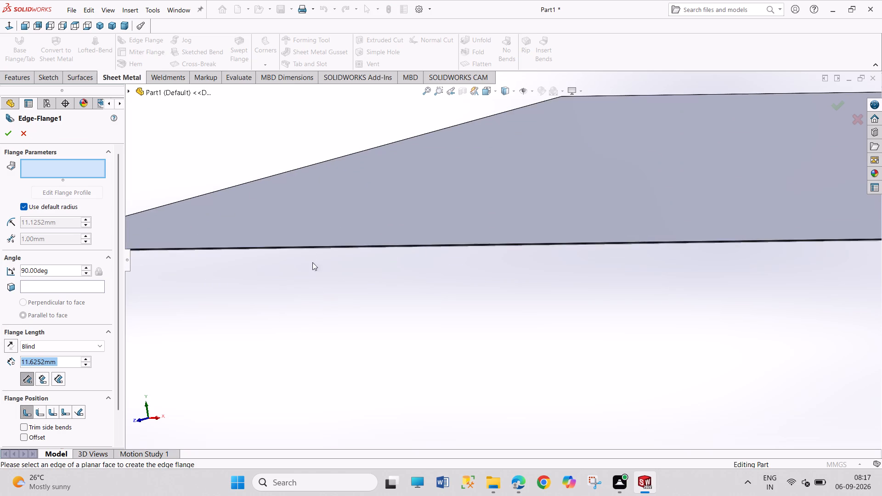
scroll(309, 247, down, 3)
click(309, 253)
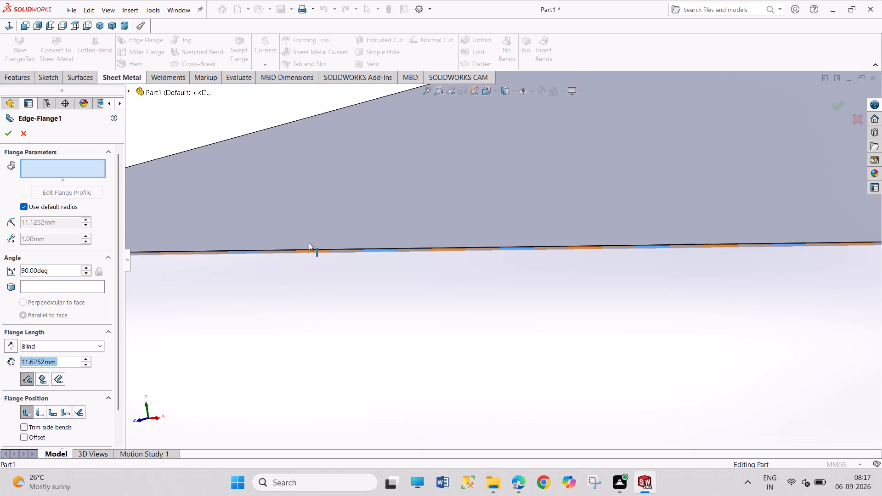
scroll(323, 169, up, 5)
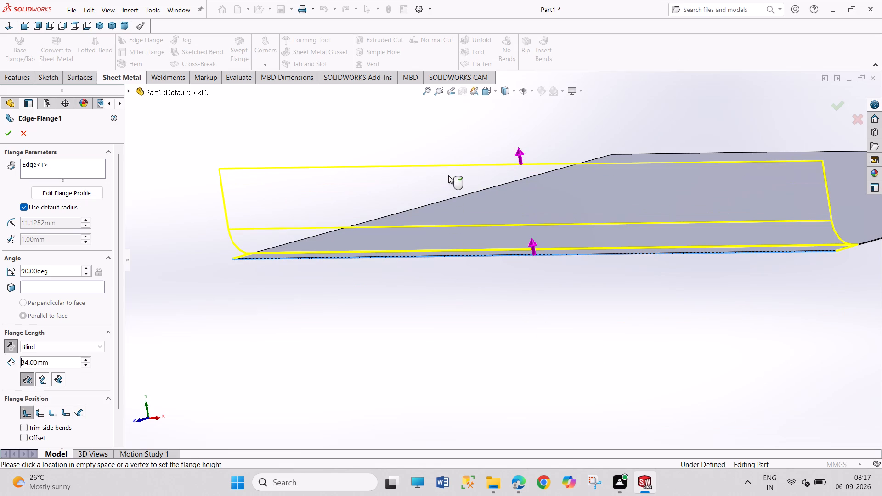
double_click(68, 362)
text(45)
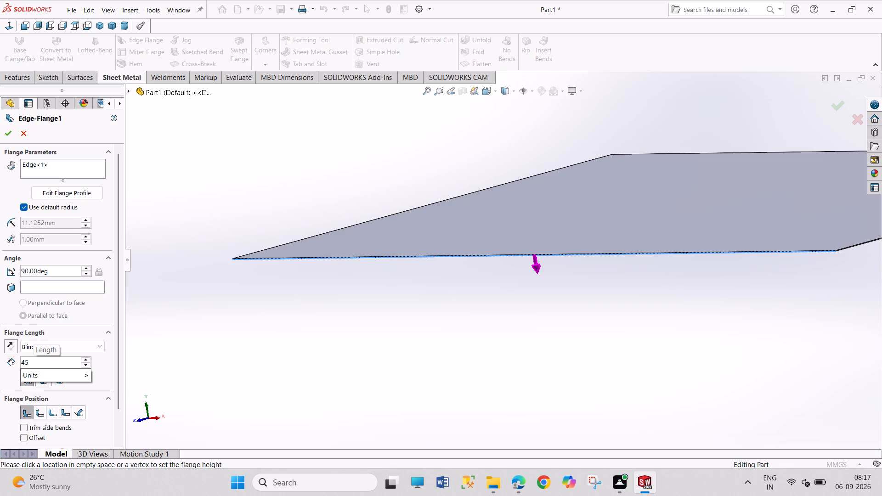
click(12, 222)
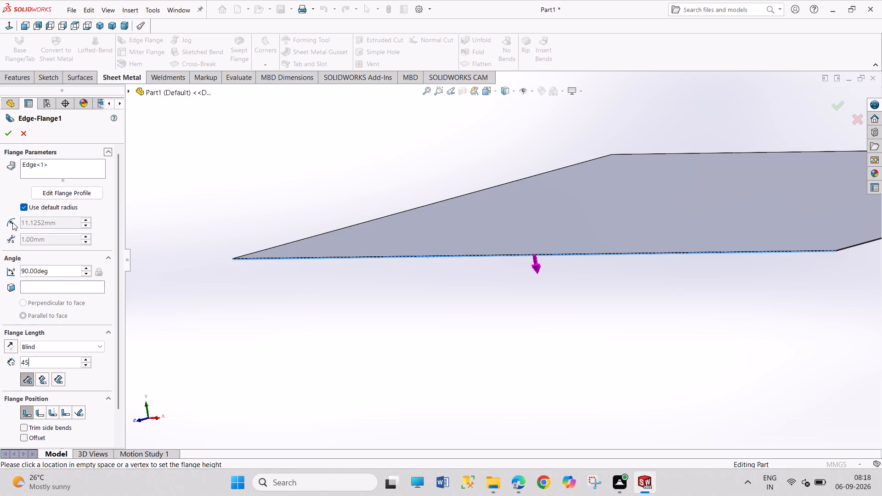
click(12, 222)
click(23, 204)
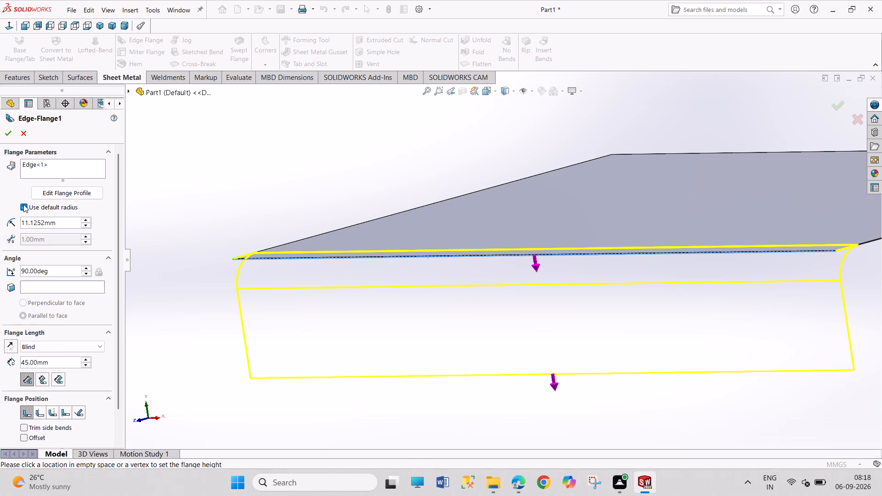
double_click(68, 225)
text(0.25)
key(Return)
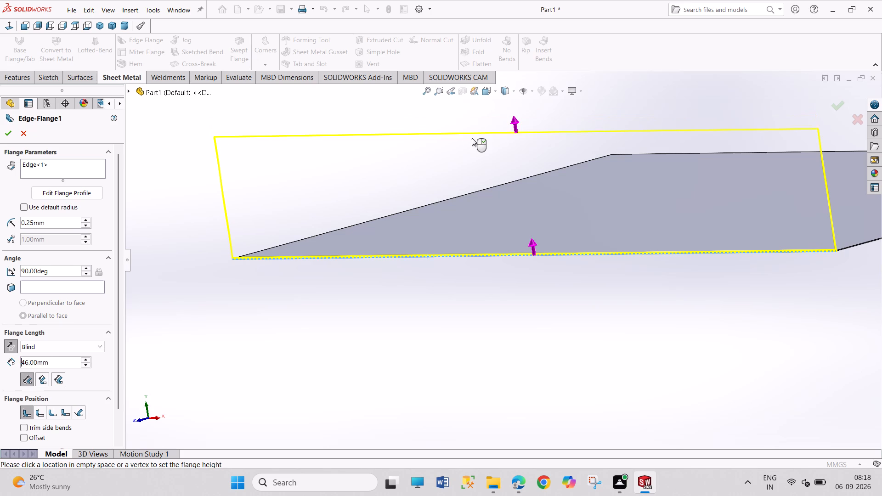
Direct the front edge flange upward, set its length to 45 mm, and create it.
text(45)
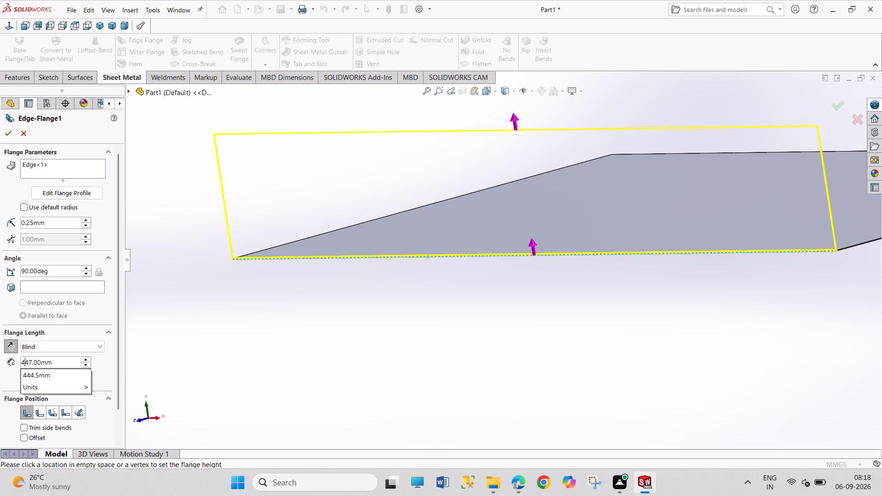
key(Right)
key(Right)
key(Right)
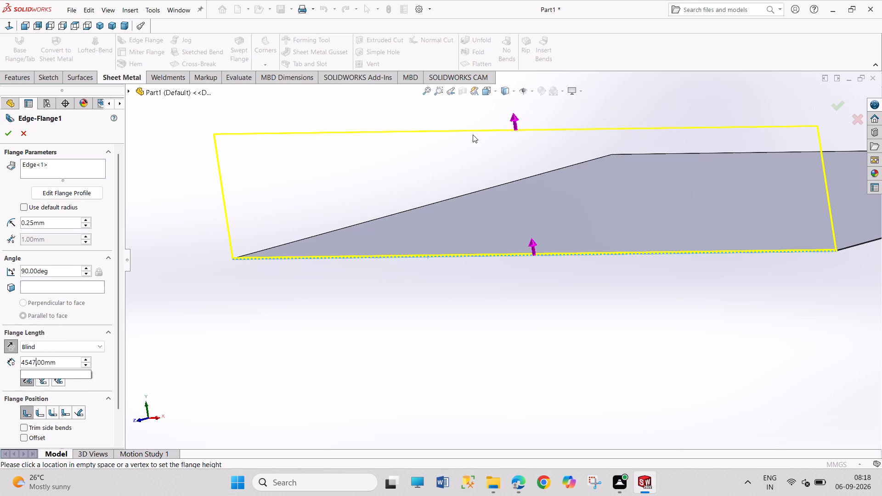
key(Right)
key(Right)
key(Right)
key(Right)
key(Right)
key(BackSpace)
key(BackSpace)
key(BackSpace)
key(BackSpace)
key(BackSpace)
key(BackSpace)
key(BackSpace)
key(BackSpace)
key(BackSpace)
key(BackSpace)
key(BackSpace)
key(BackSpace)
key(BackSpace)
key(BackSpace)
key(BackSpace)
key(BackSpace)
key(BackSpace)
key(BackSpace)
key(BackSpace)
key(BackSpace)
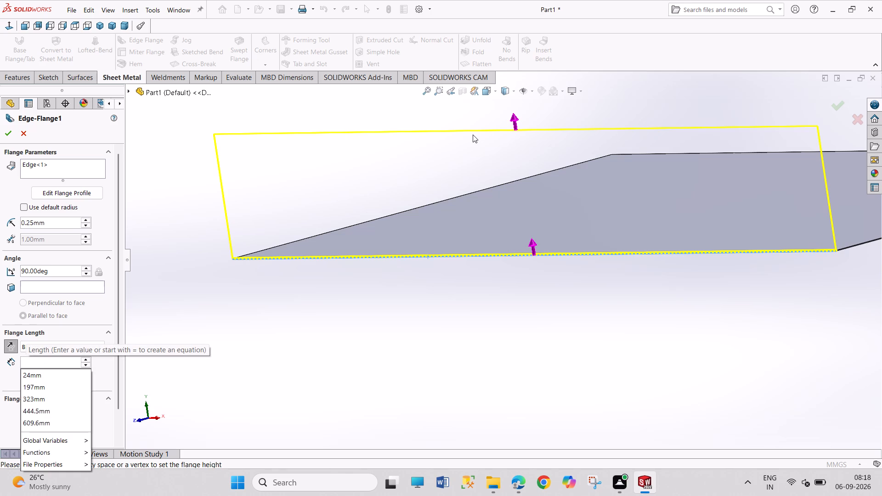
text(45)
key(Return)
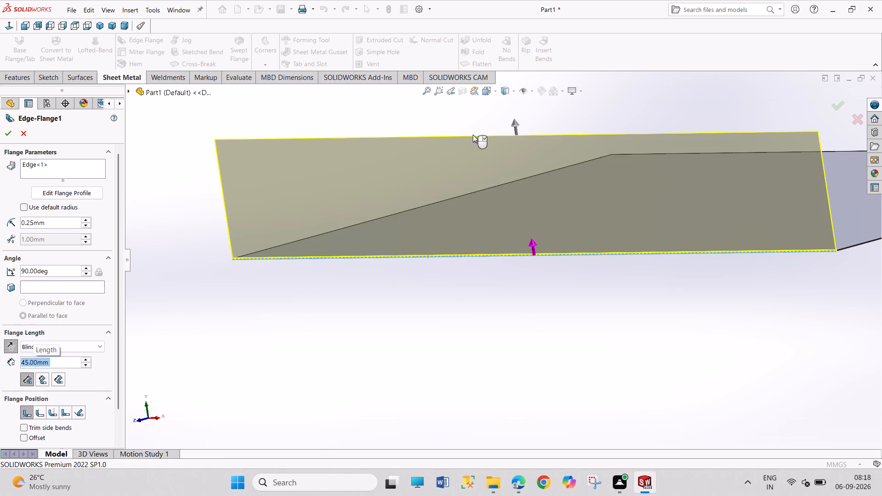
click(9, 134)
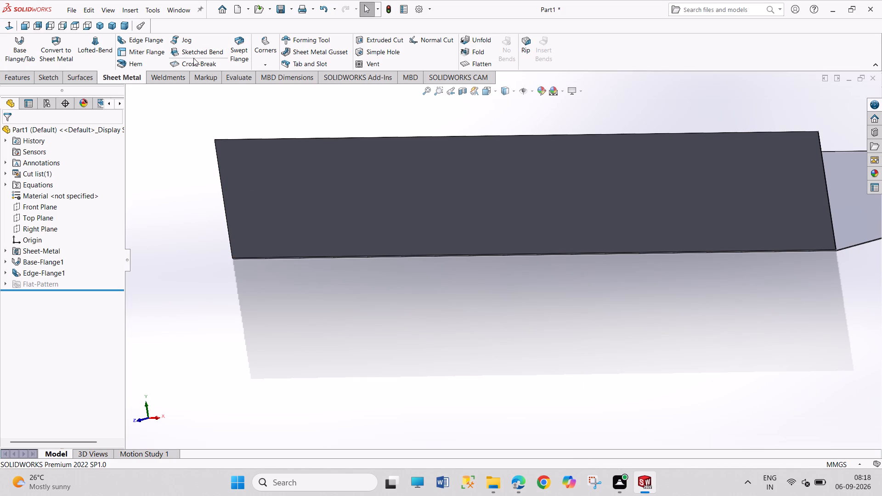
Start an edge flange on the base's left short edge, adjoining the front flange, with a custom bend radius of 0.25 mm.
click(141, 41)
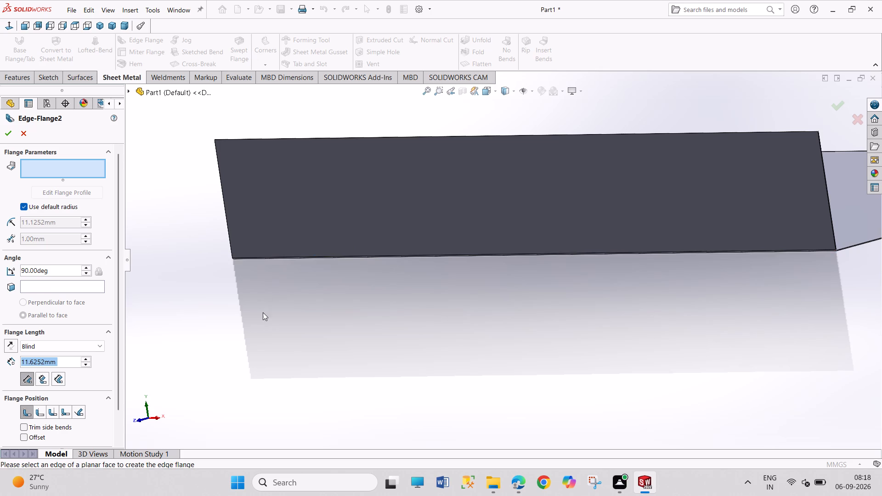
scroll(223, 320, up, 3)
scroll(296, 276, down, 2)
middle_drag(282, 290, 287, 284)
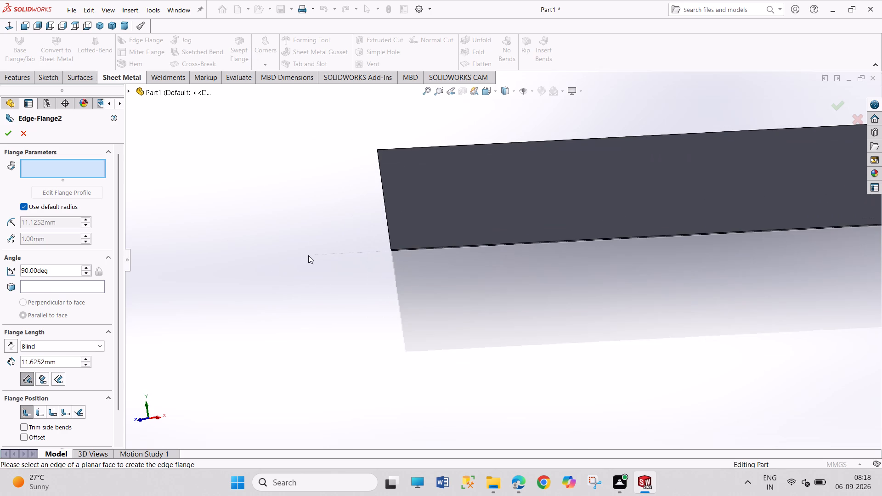
middle_drag(394, 235, 468, 225)
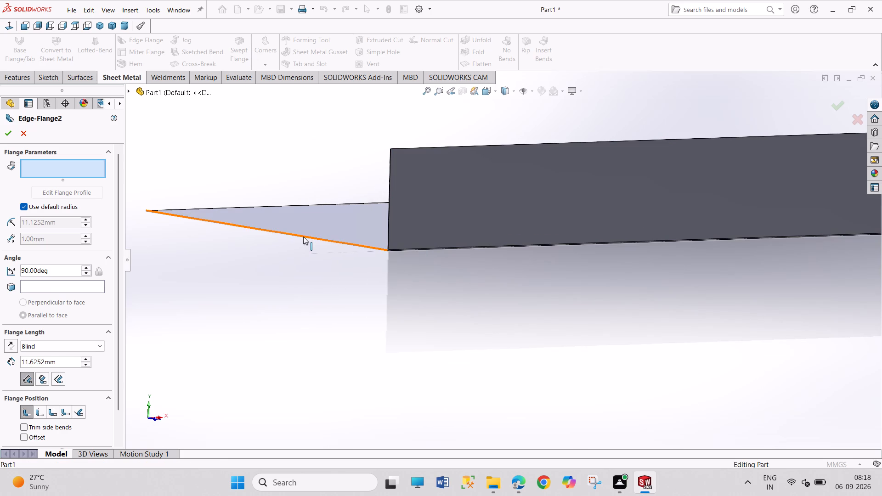
click(303, 237)
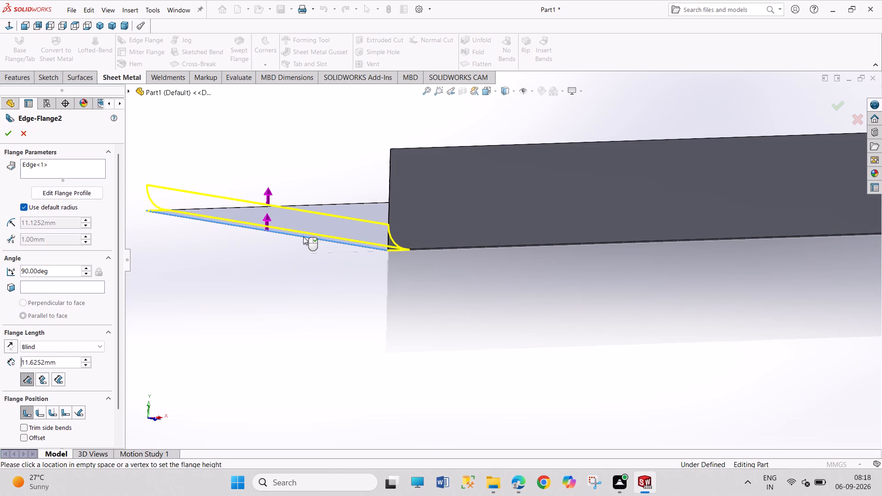
click(10, 223)
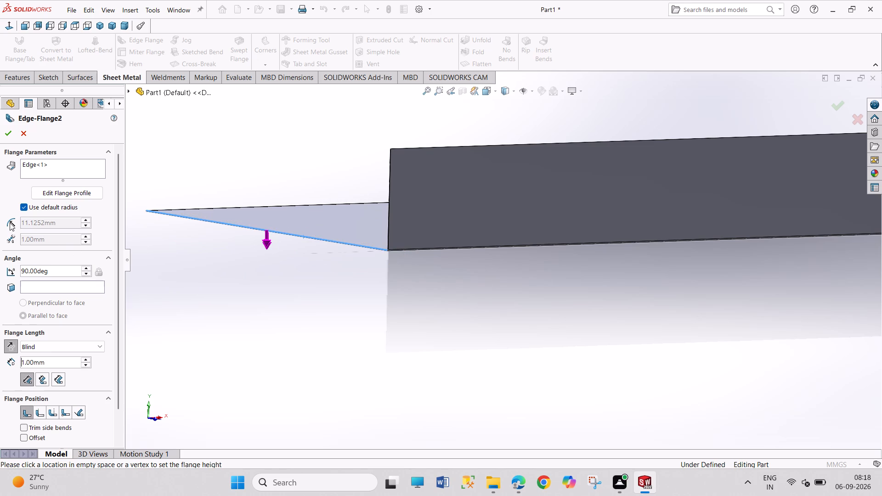
click(43, 206)
double_click(67, 225)
text(0.25)
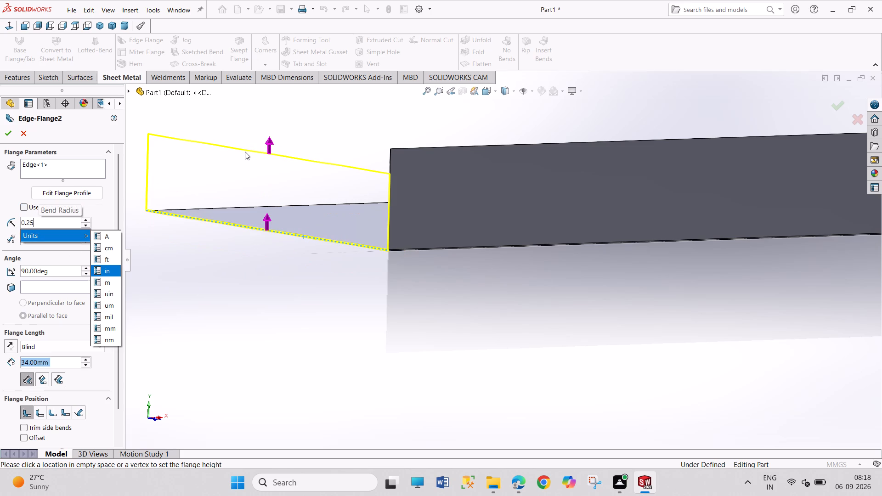
Direct the short-side edge flange upward, set its length to 45 mm, and create it.
text(45)
key(Return)
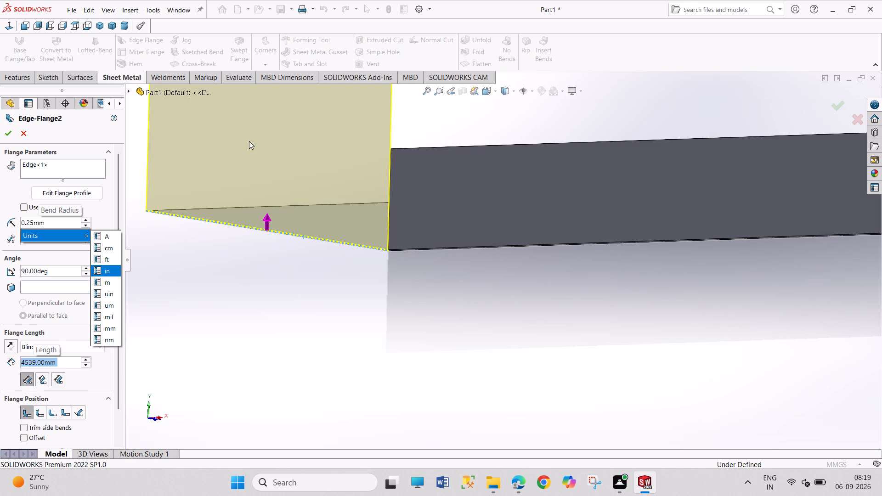
text(45)
key(Return)
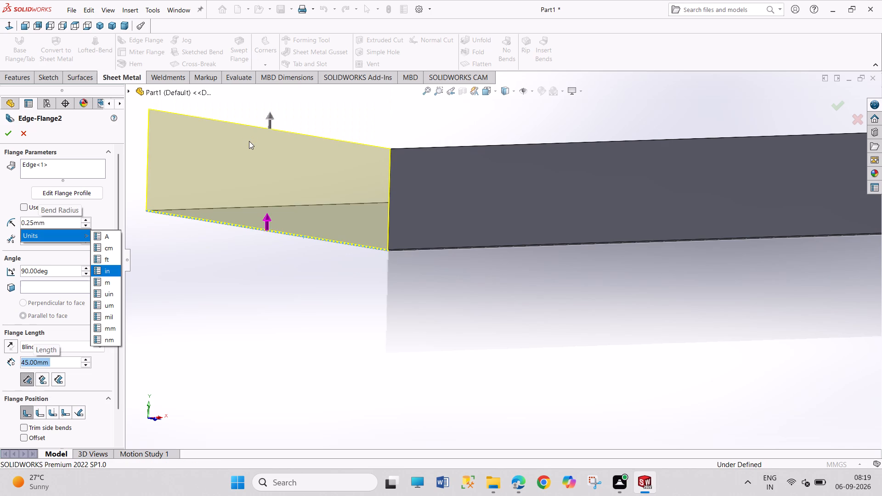
click(6, 133)
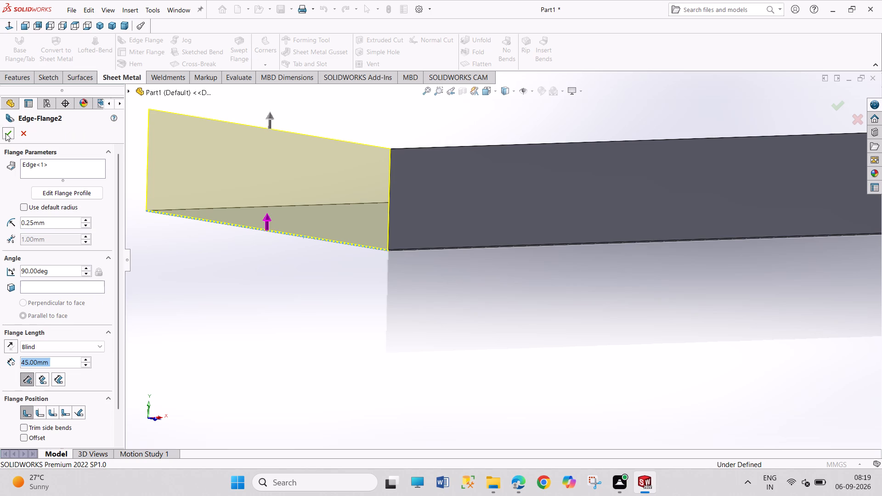
click(6, 133)
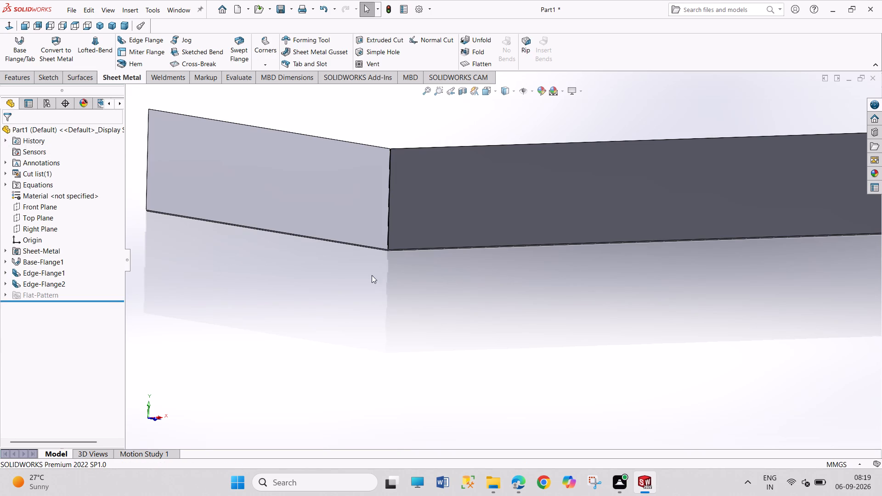
Start an edge flange on the base flange's back long edge, still without a flange, with a custom bend radius of 0.25 mm.
scroll(311, 296, down, 2)
scroll(311, 296, up, 4)
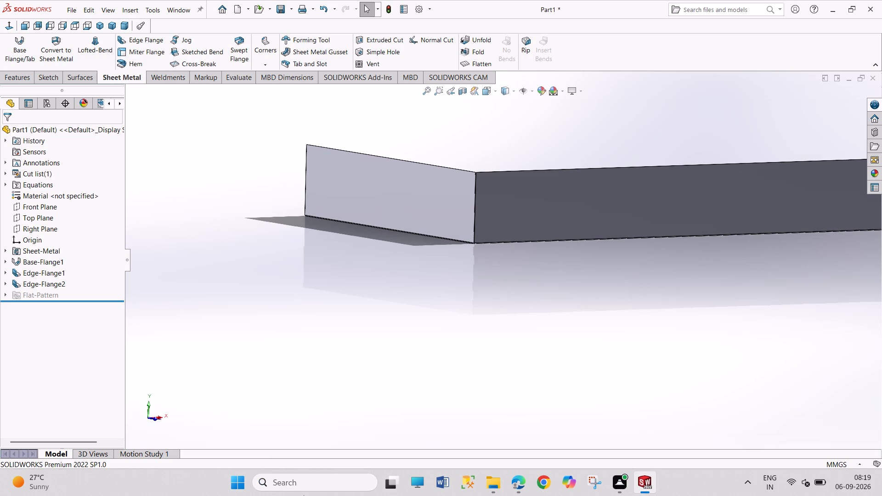
scroll(540, 323, up, 3)
scroll(610, 273, up, 2)
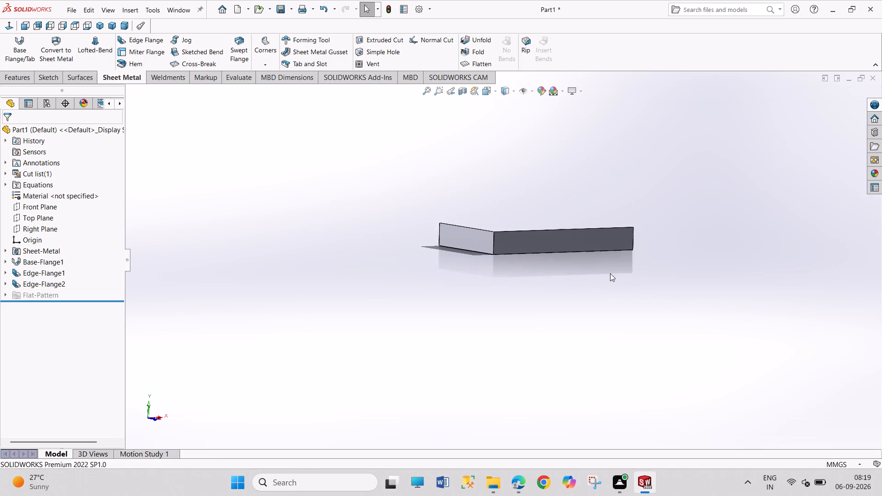
scroll(610, 273, up, 1)
scroll(610, 273, down, 4)
middle_drag(313, 300, 362, 252)
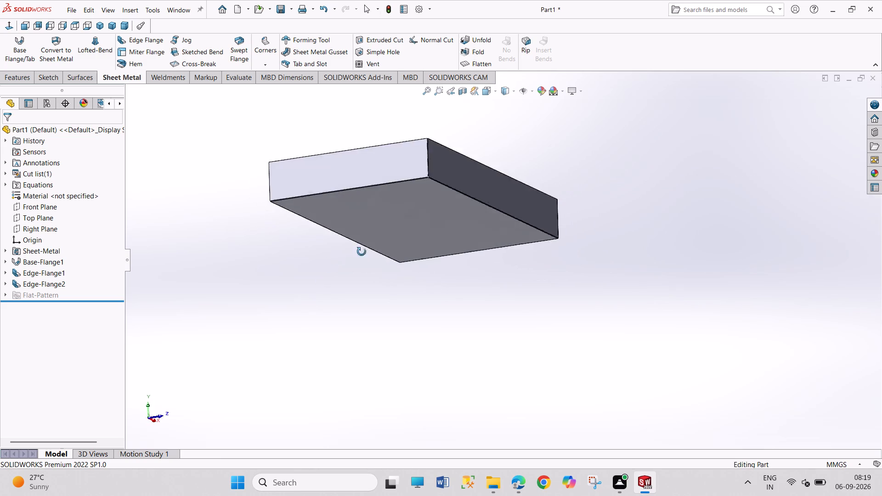
middle_drag(362, 252, 446, 267)
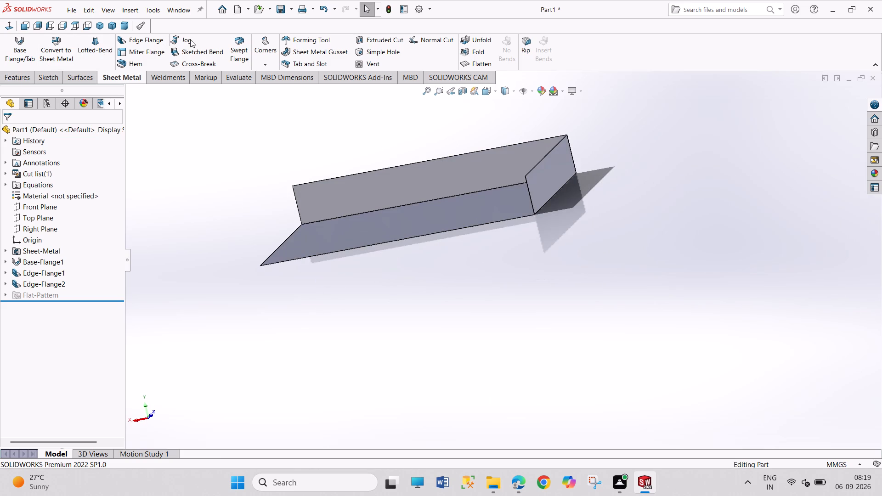
click(164, 40)
scroll(431, 238, down, 2)
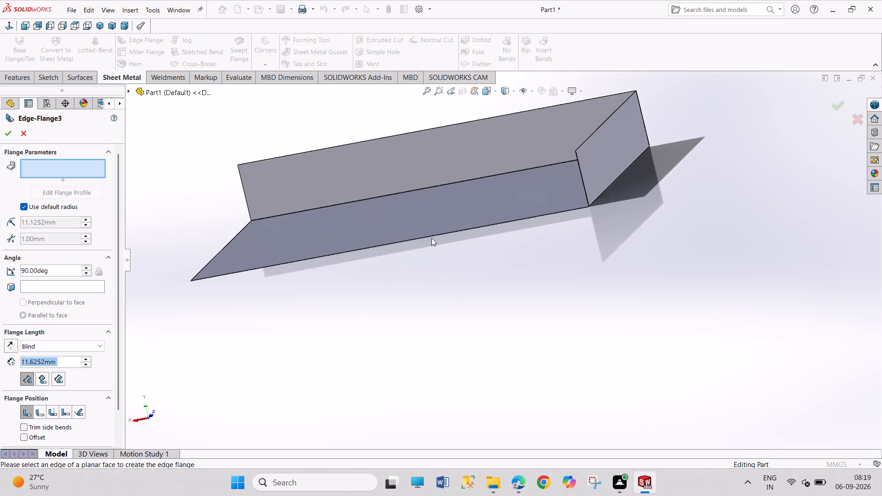
scroll(431, 238, down, 3)
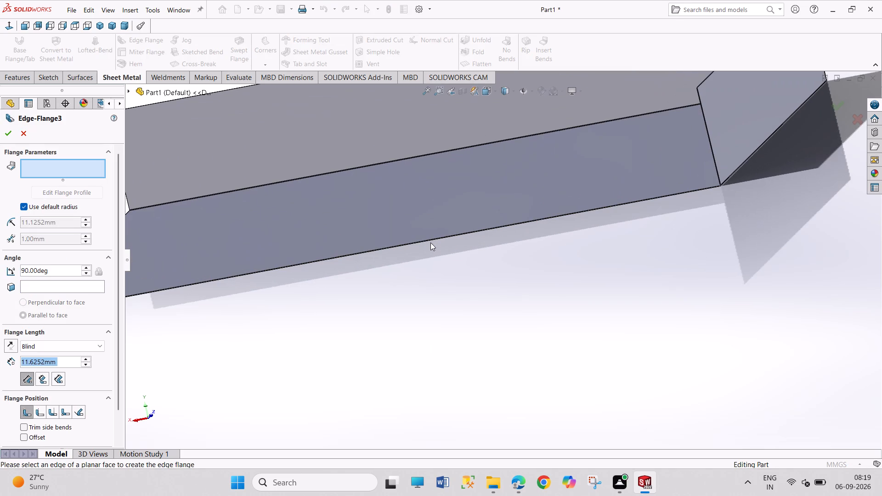
scroll(431, 242, down, 4)
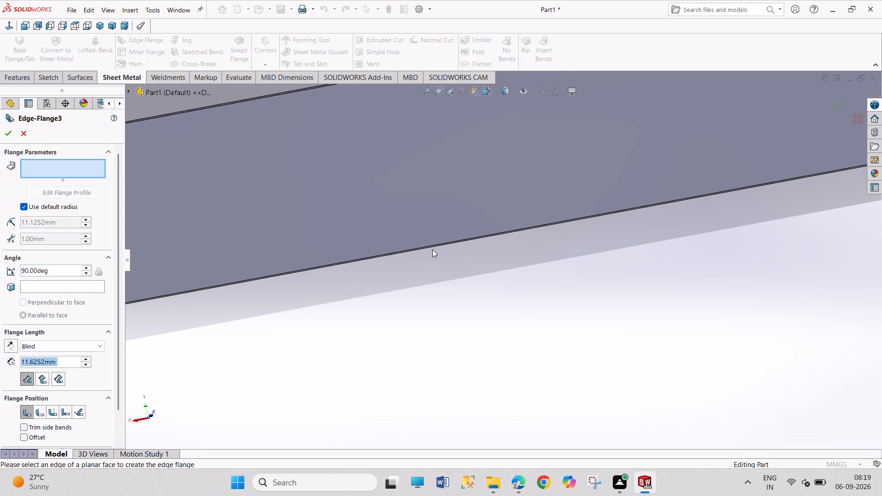
click(432, 248)
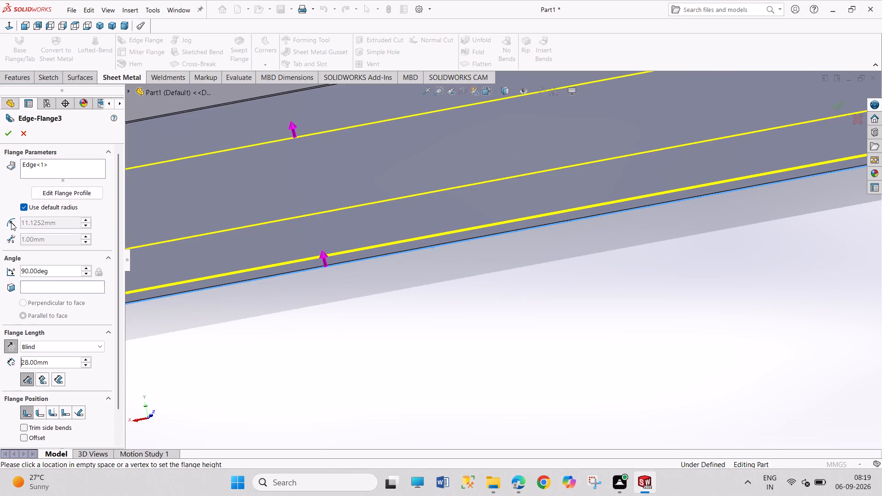
click(24, 208)
double_click(61, 222)
text(0.25)
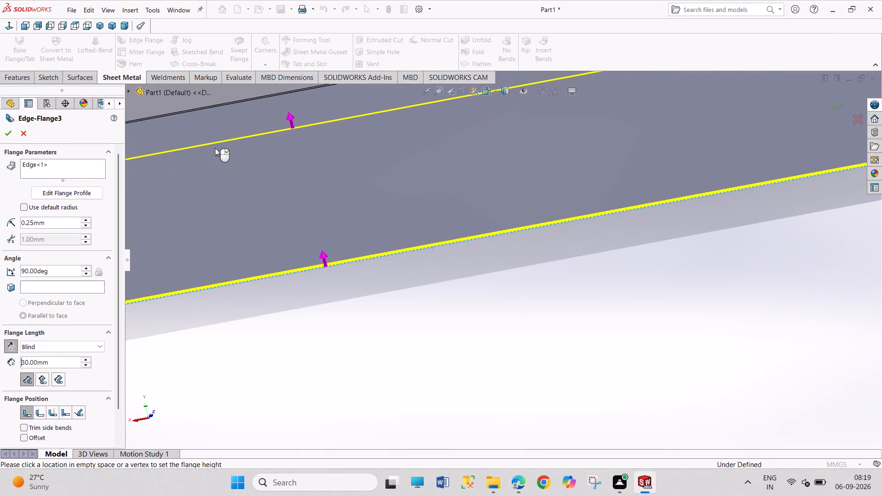
Set the back edge flange's length to 45 mm and create it.
text(45)
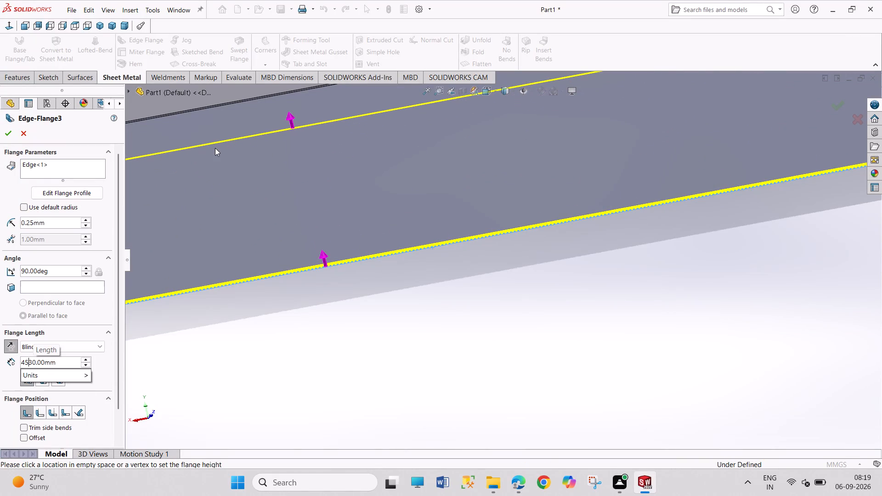
key(Right)
key(Right)
key(Right)
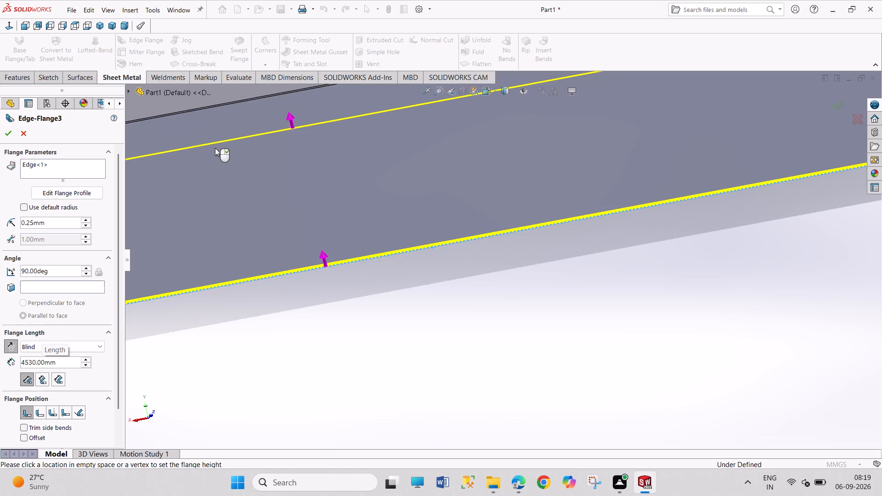
key(Down)
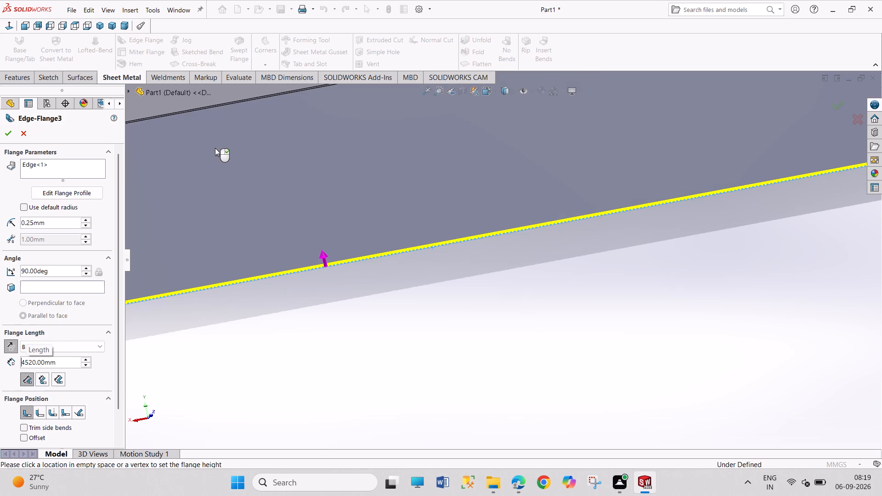
key(Right)
key(Right)
key(Right)
key(Right)
key(Right)
key(Right)
key(Right)
key(Right)
key(Right)
key(Right)
key(Right)
key(Right)
key(Right)
key(Right)
key(Right)
key(Right)
key(Right)
key(Right)
key(Right)
key(Right)
key(Left)
key(Left)
key(Left)
key(Left)
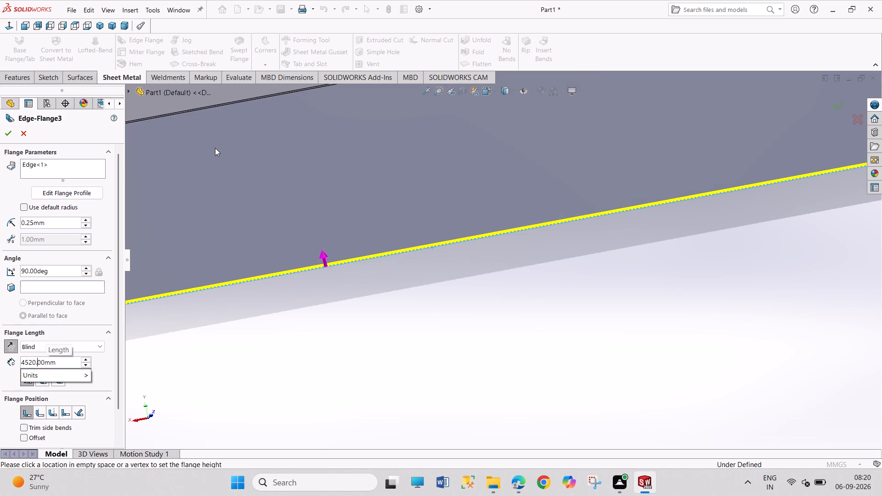
key(Left)
key(BackSpace)
key(BackSpace)
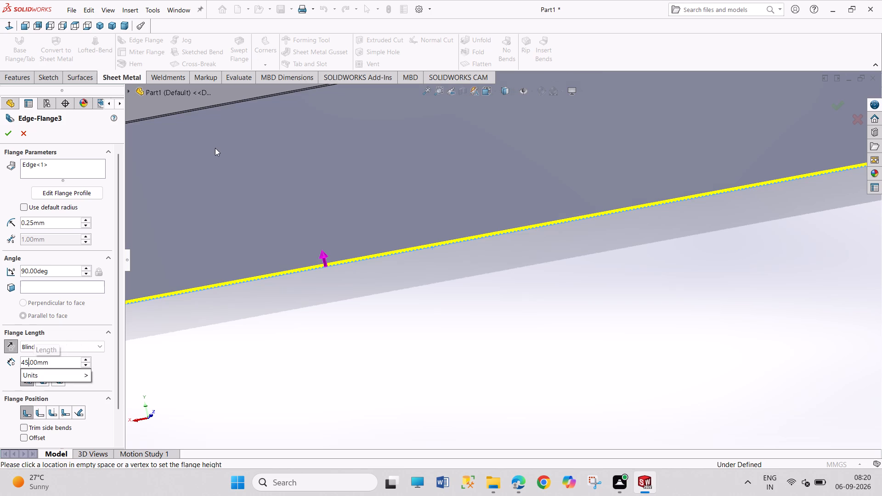
key(Return)
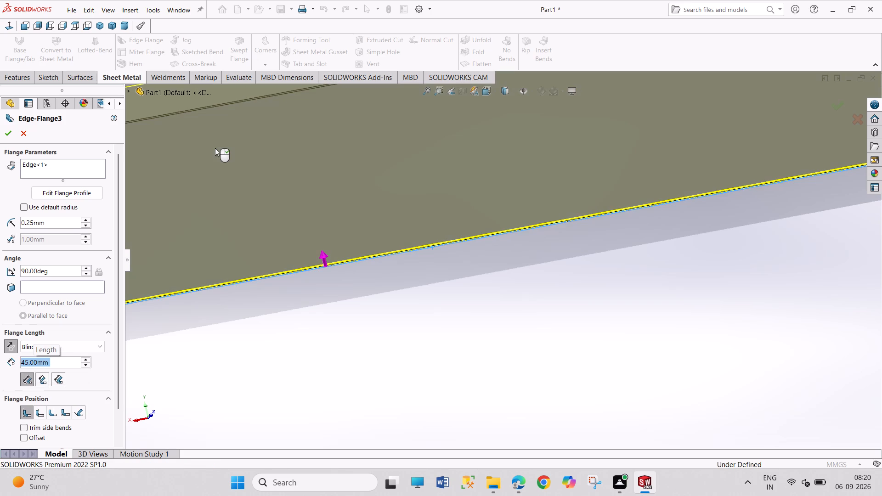
click(6, 130)
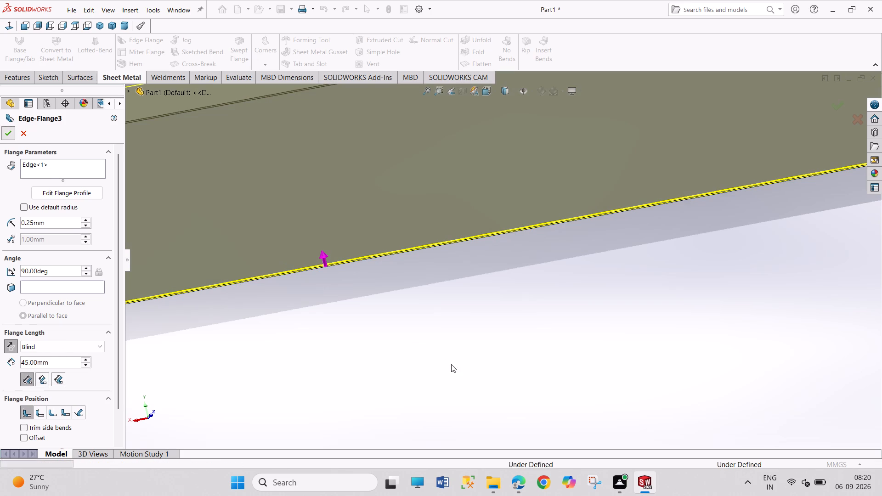
Start a miter flange sketch on the back long flange's thin top rim and convert the long back edge into it.
scroll(452, 363, up, 7)
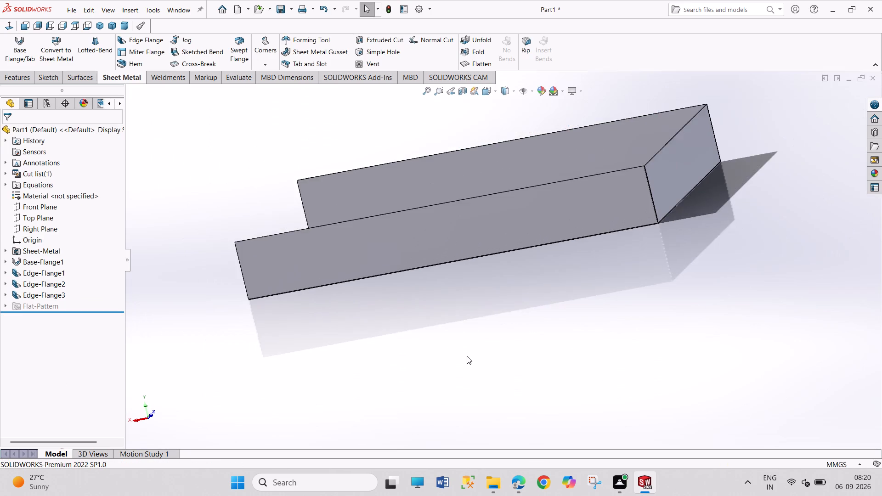
scroll(467, 356, up, 1)
scroll(402, 387, up, 1)
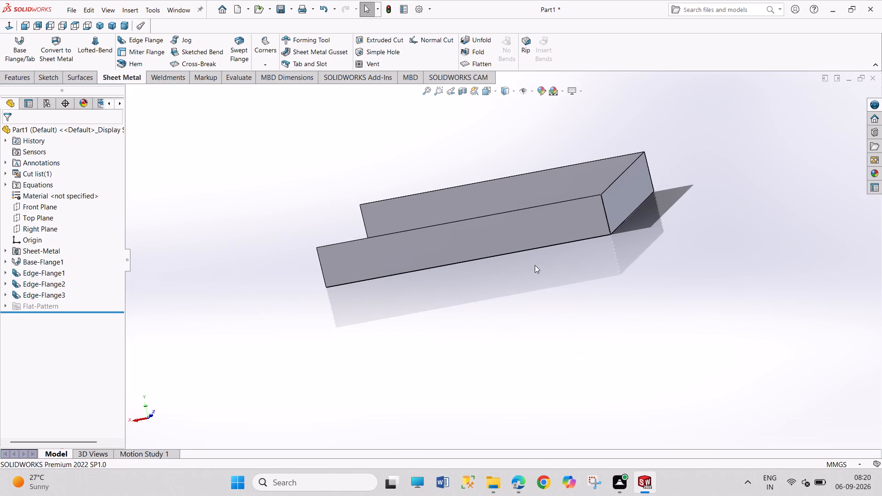
scroll(535, 265, down, 4)
scroll(539, 153, up, 4)
scroll(536, 117, up, 1)
middle_drag(532, 119, 480, 180)
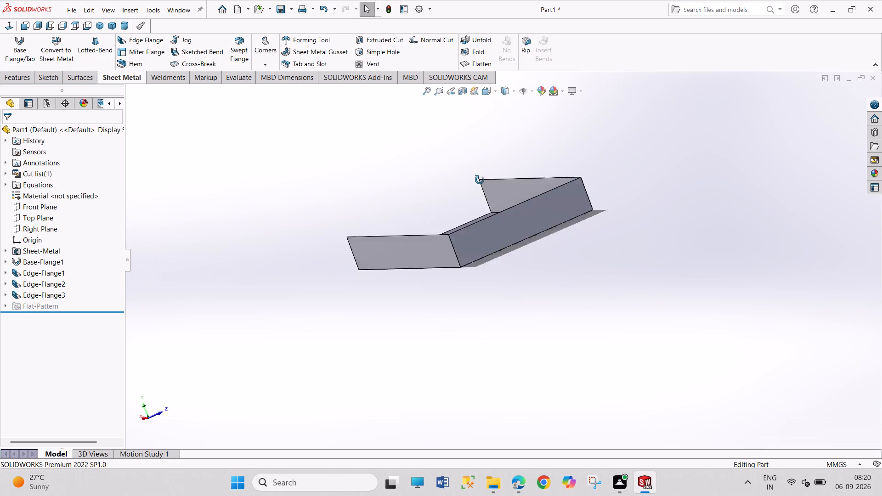
middle_drag(480, 180, 482, 190)
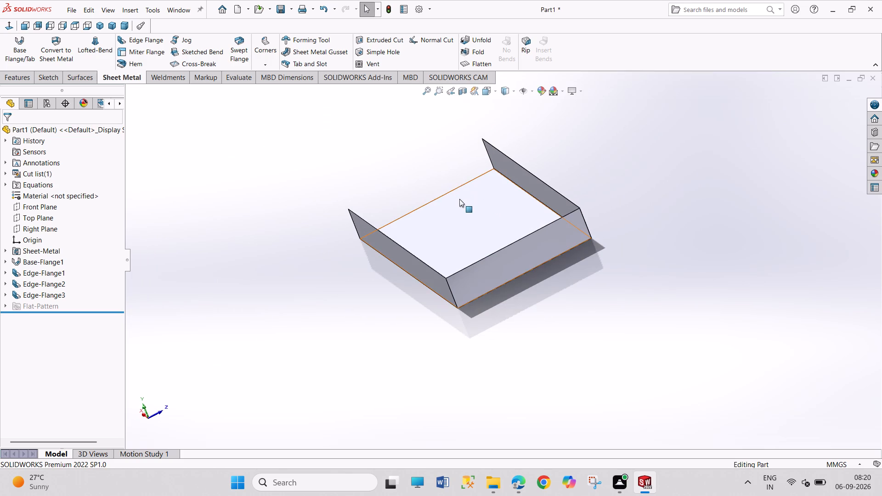
scroll(449, 263, down, 5)
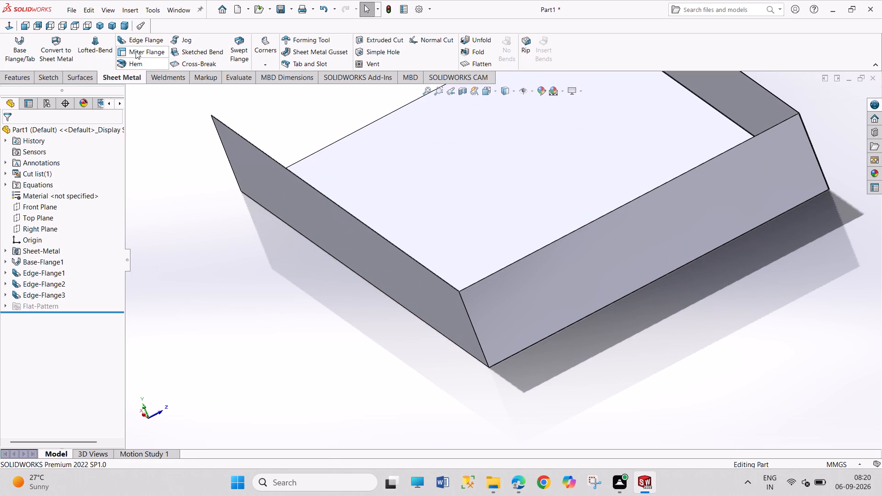
click(136, 51)
scroll(441, 263, down, 3)
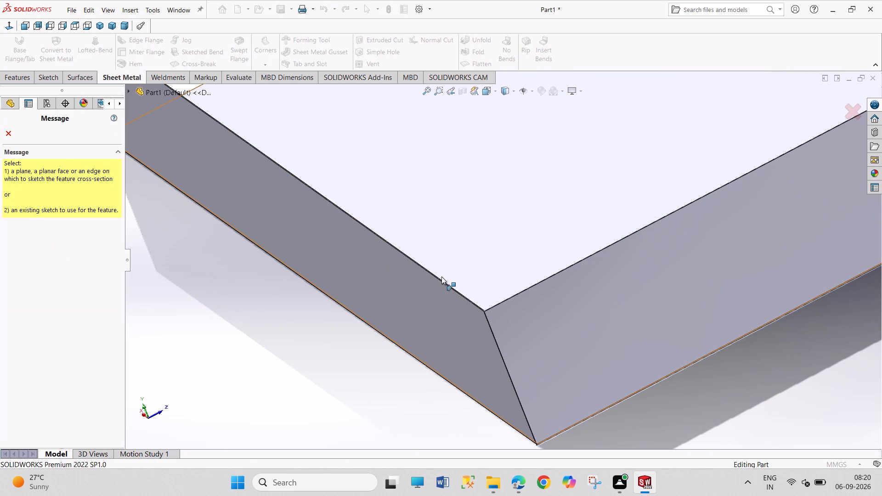
click(441, 280)
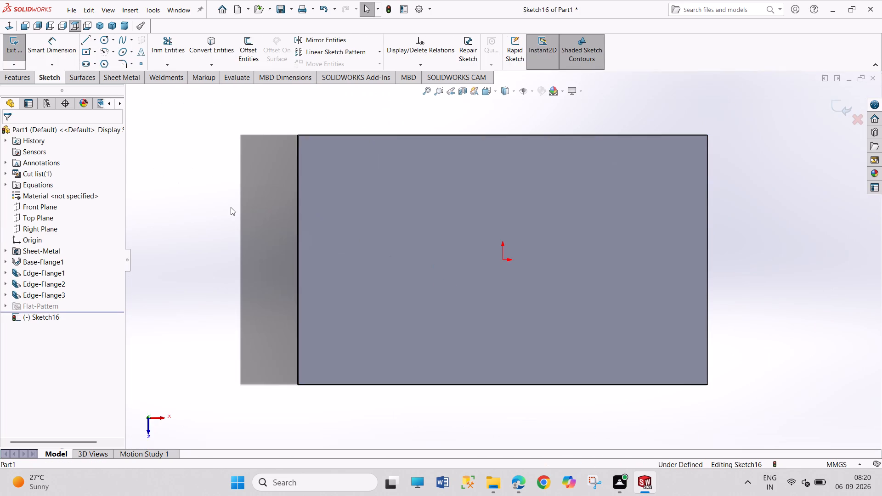
click(215, 43)
click(378, 137)
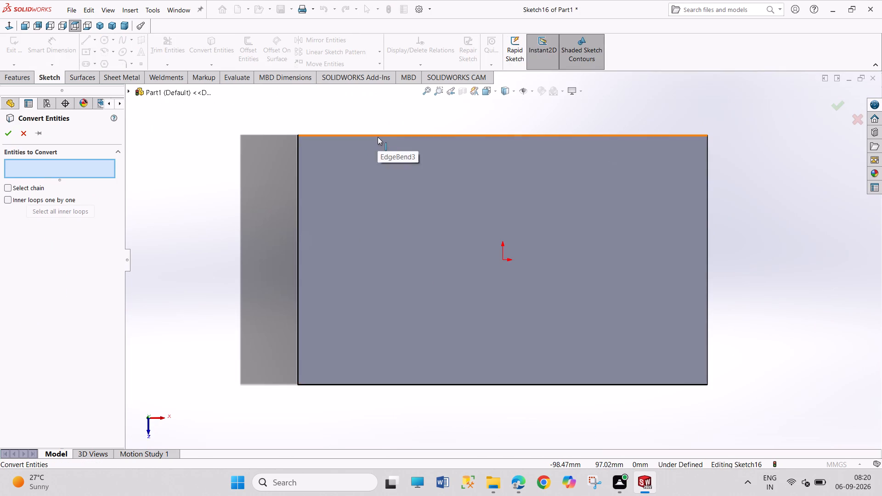
click(7, 135)
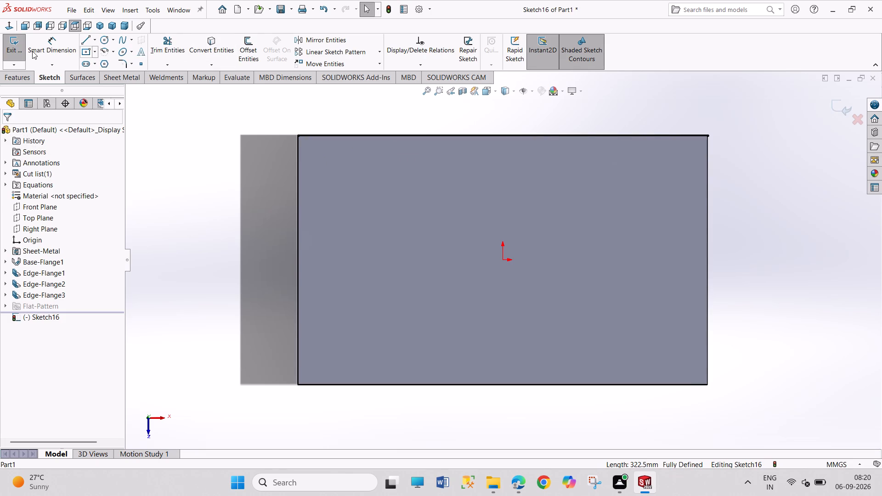
Finish the sketch and select the back long, short-side and front long flange edges for the miter flange, including the propagated edges.
click(20, 48)
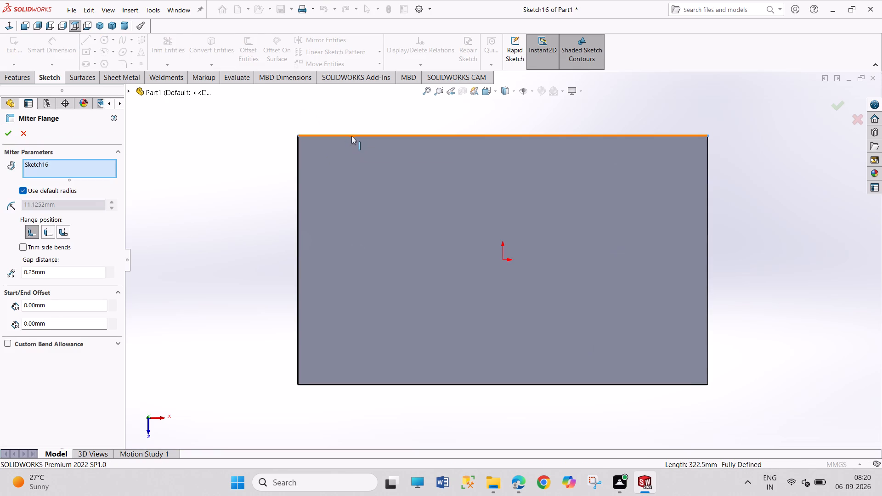
click(351, 135)
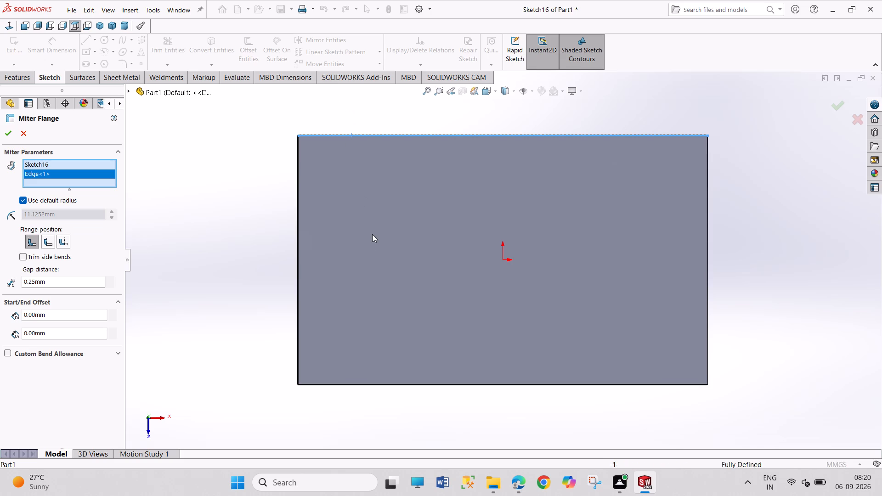
click(299, 224)
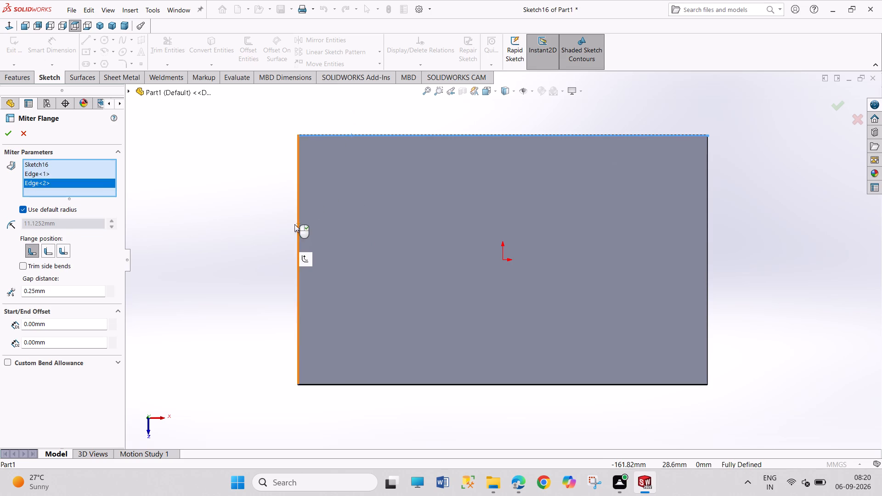
click(445, 383)
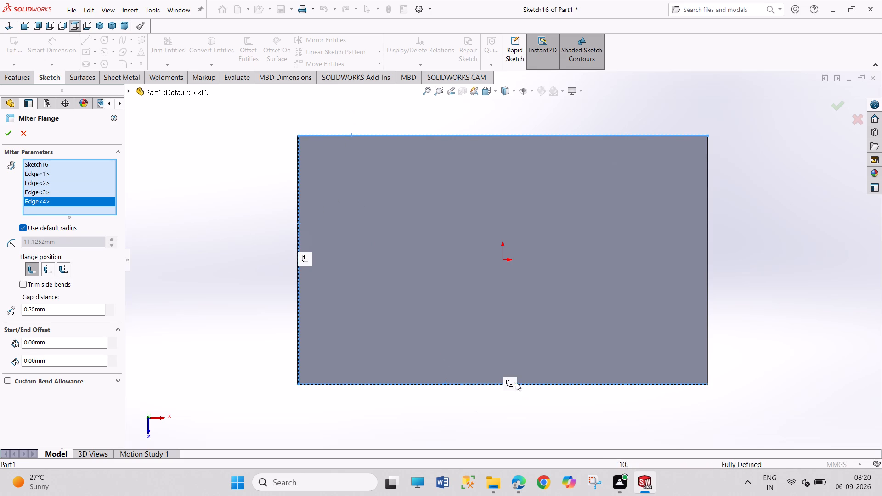
click(509, 381)
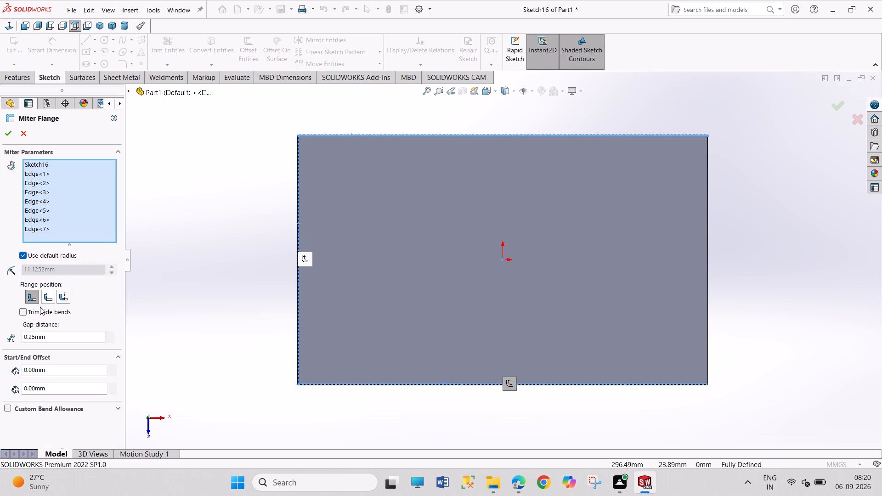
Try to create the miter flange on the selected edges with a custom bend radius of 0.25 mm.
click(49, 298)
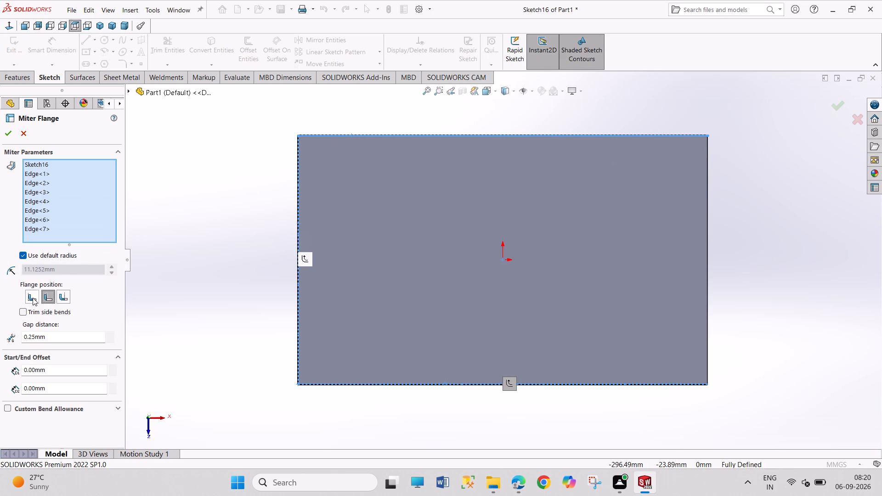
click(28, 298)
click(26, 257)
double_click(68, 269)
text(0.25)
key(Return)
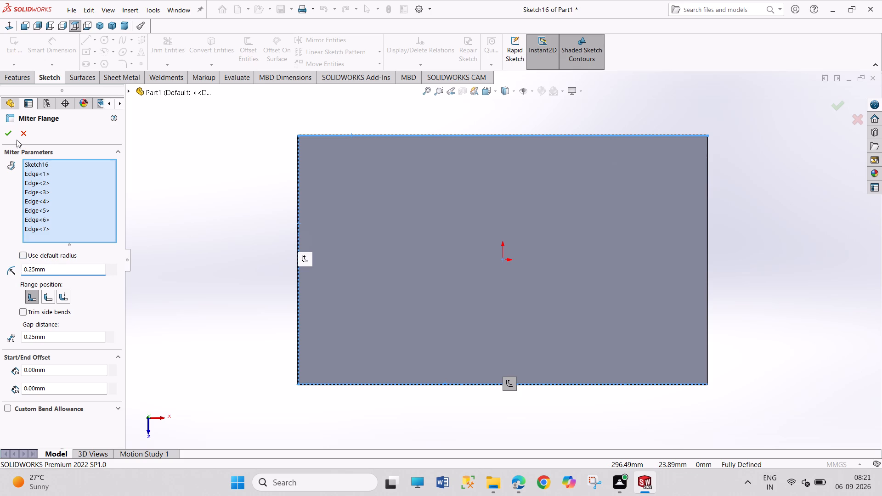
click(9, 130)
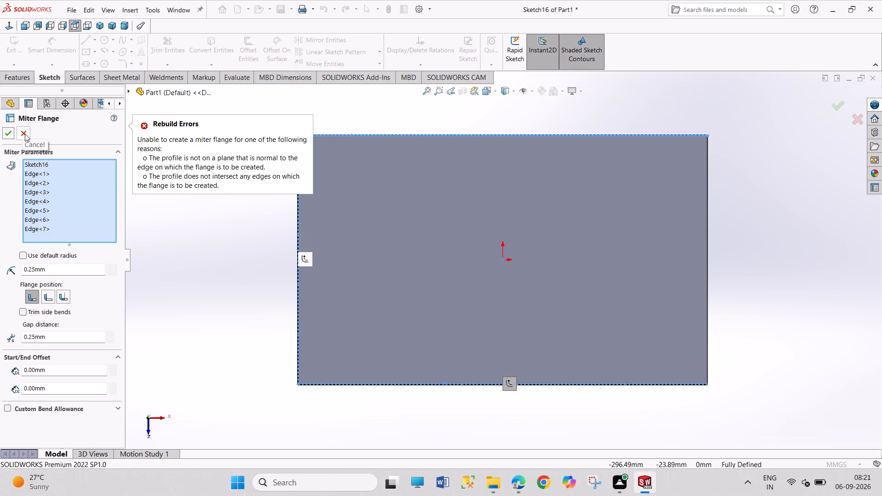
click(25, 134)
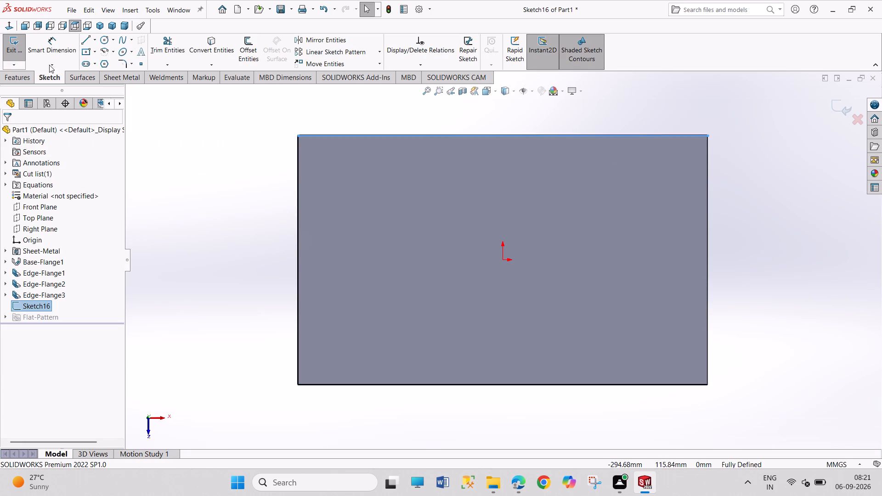
Exit the miter profile sketch and delete it from the part.
click(14, 51)
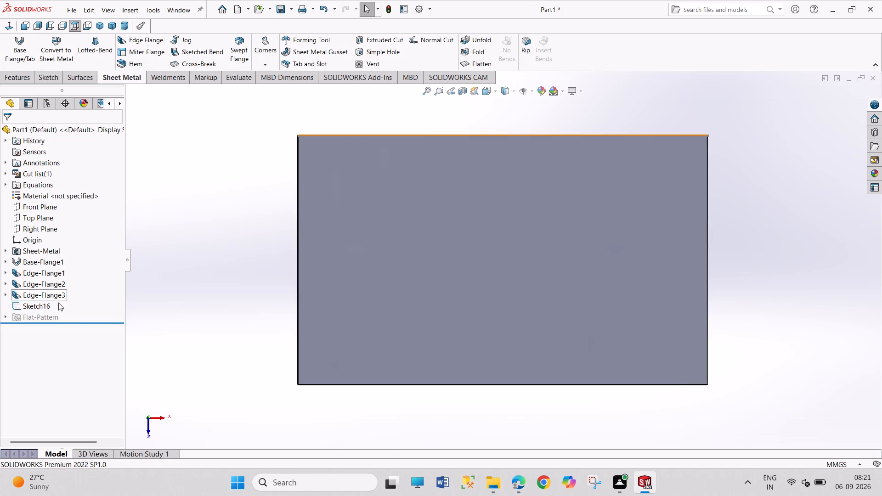
right_click(39, 302)
click(54, 358)
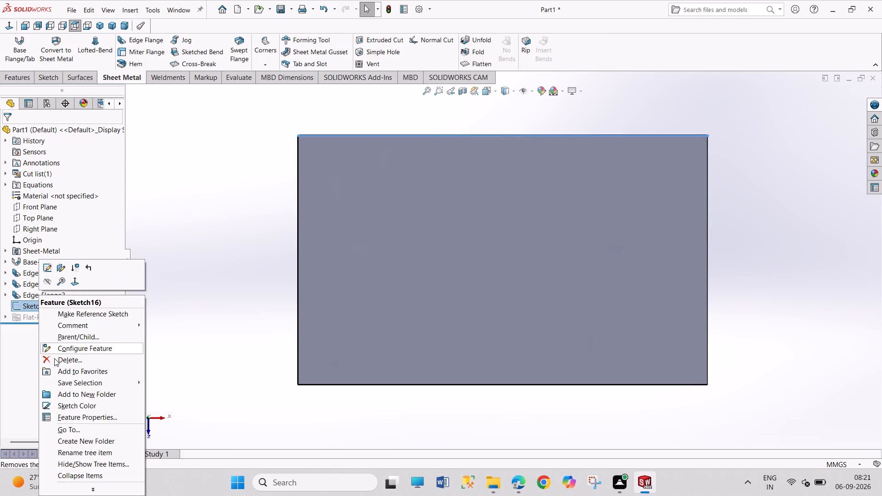
click(504, 185)
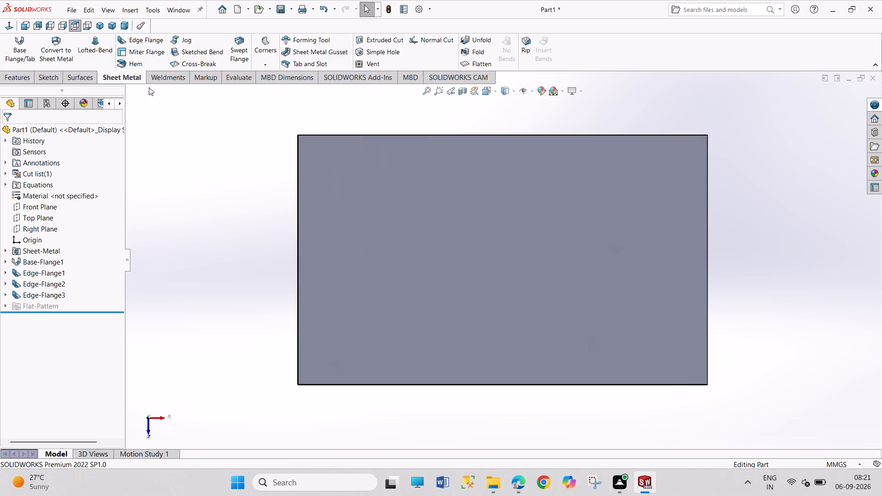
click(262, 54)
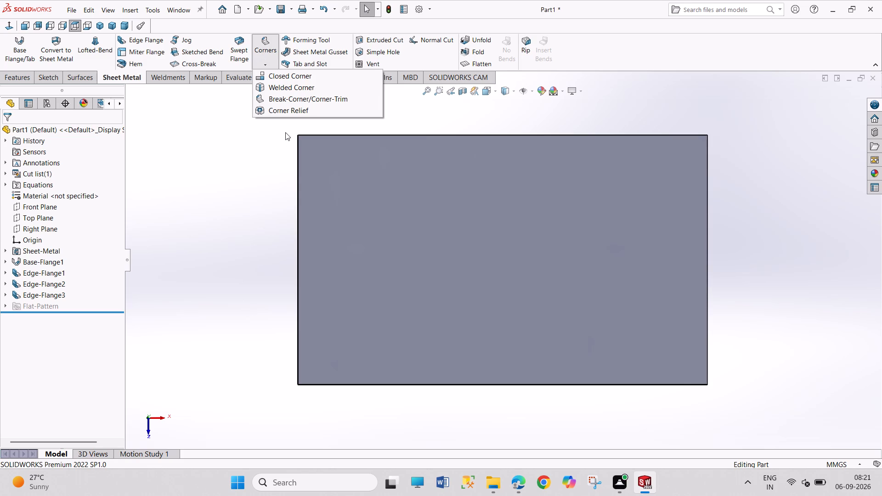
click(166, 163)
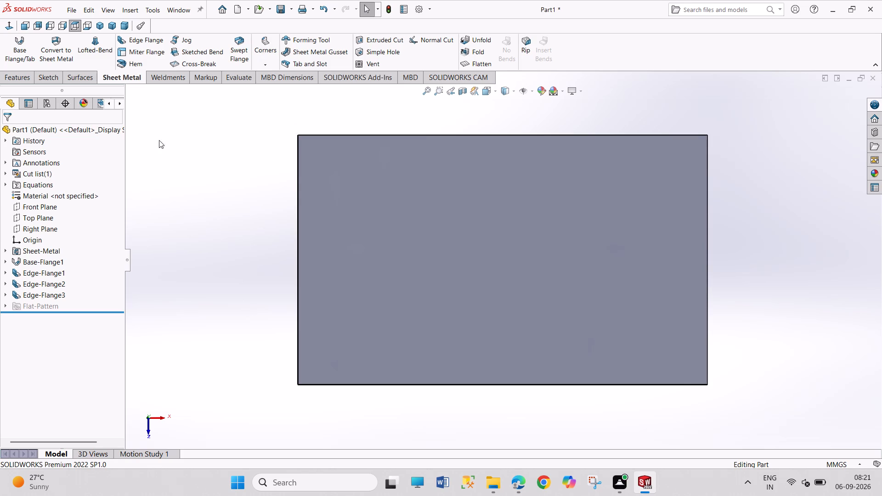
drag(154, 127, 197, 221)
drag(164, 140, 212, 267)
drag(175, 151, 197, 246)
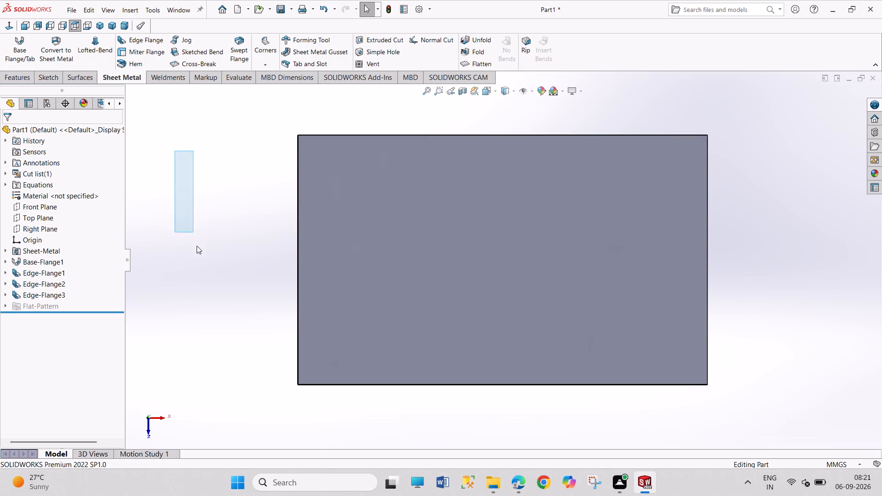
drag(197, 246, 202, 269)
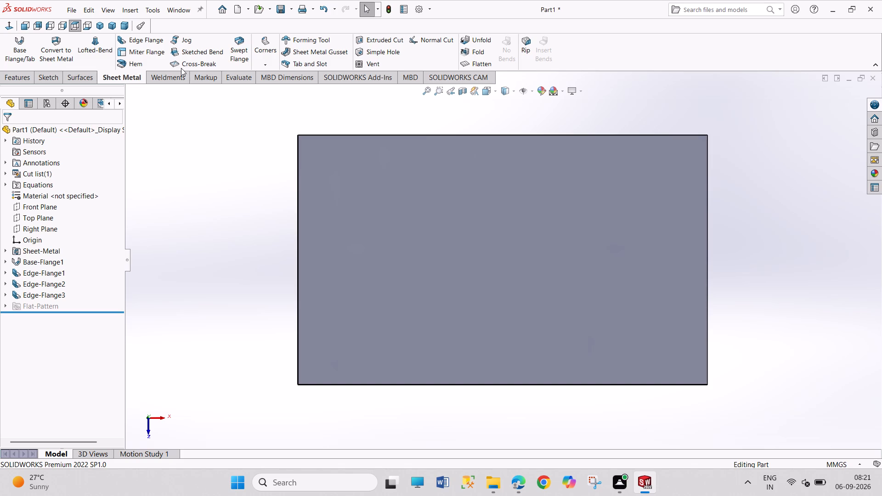
Start an edge flange on the short-side flange's top rim with a custom bend radius of 0.25 mm.
click(149, 43)
click(299, 321)
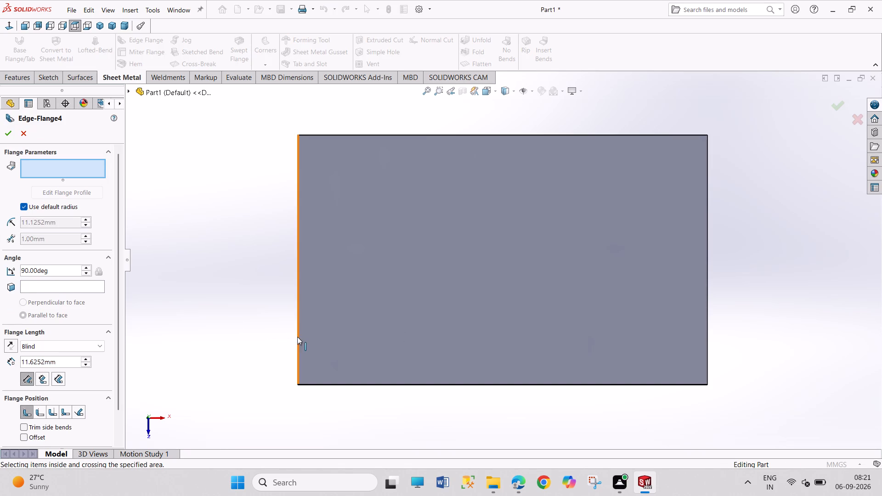
click(297, 337)
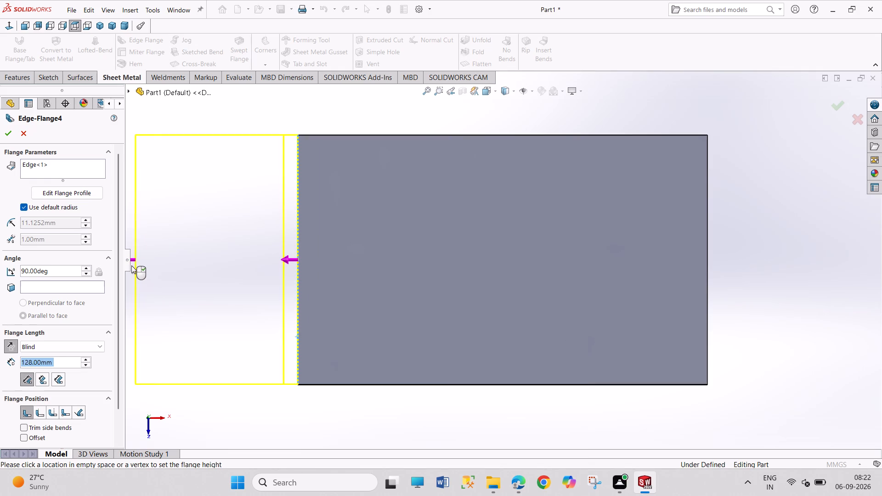
click(22, 211)
double_click(60, 224)
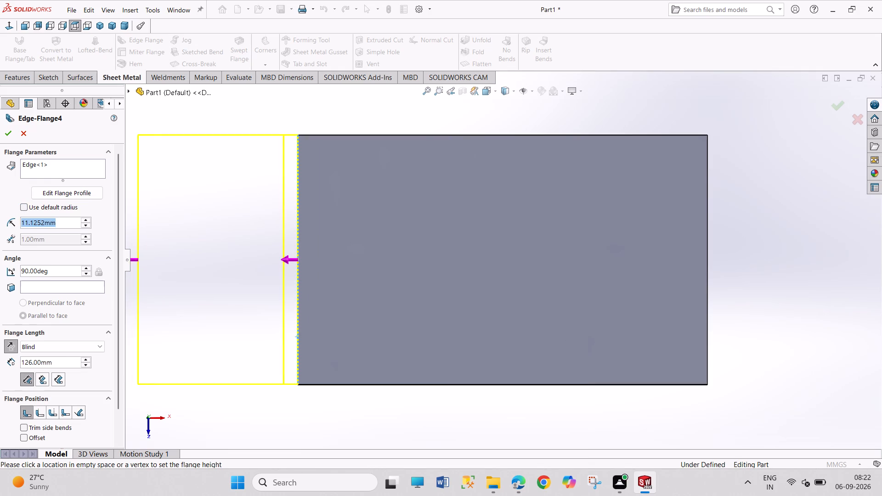
text(0.25)
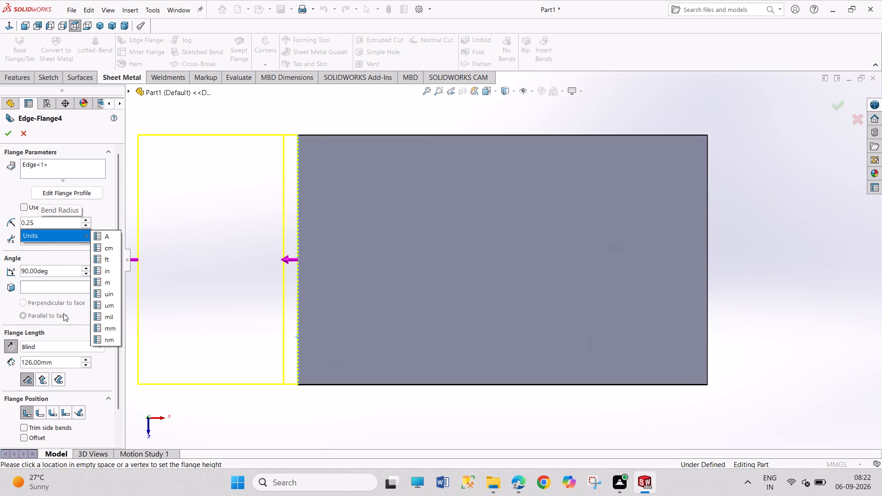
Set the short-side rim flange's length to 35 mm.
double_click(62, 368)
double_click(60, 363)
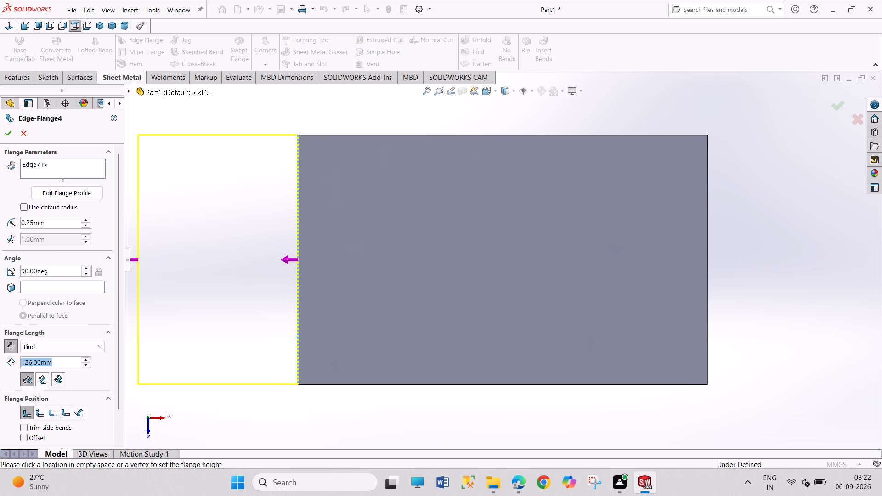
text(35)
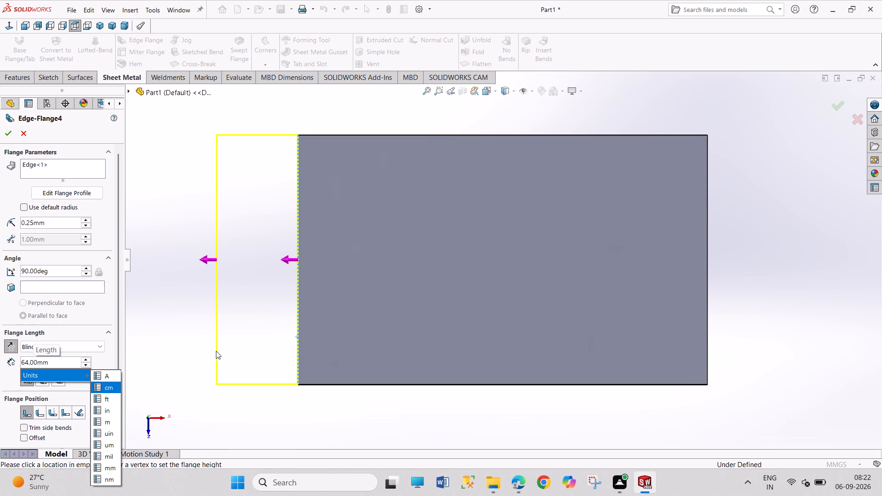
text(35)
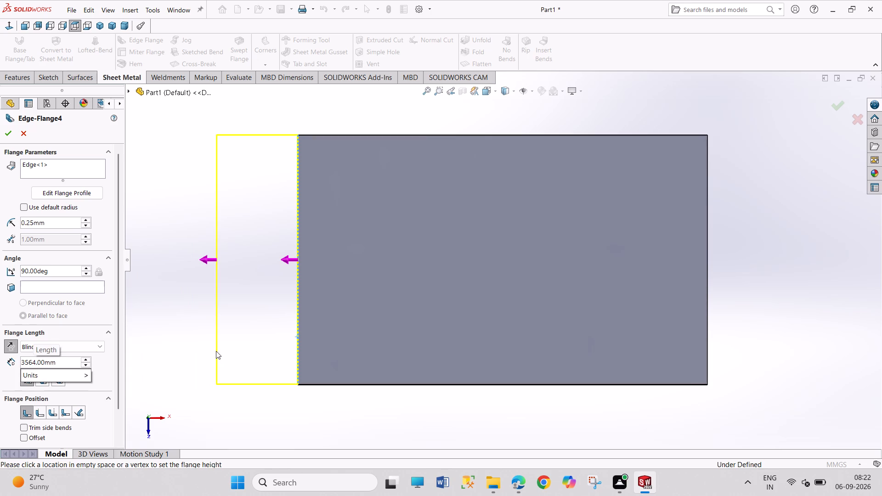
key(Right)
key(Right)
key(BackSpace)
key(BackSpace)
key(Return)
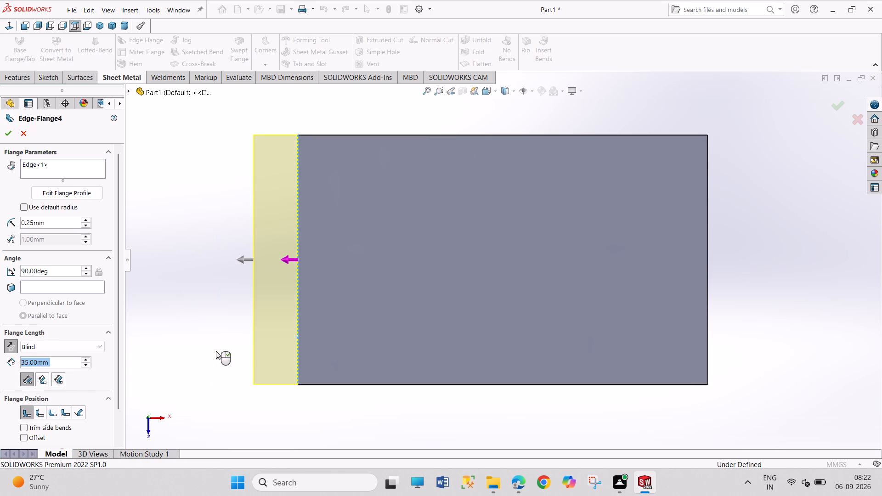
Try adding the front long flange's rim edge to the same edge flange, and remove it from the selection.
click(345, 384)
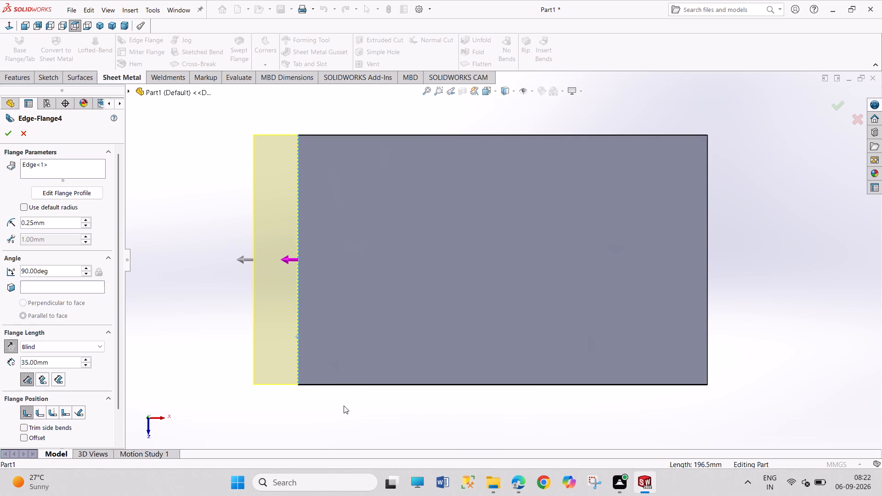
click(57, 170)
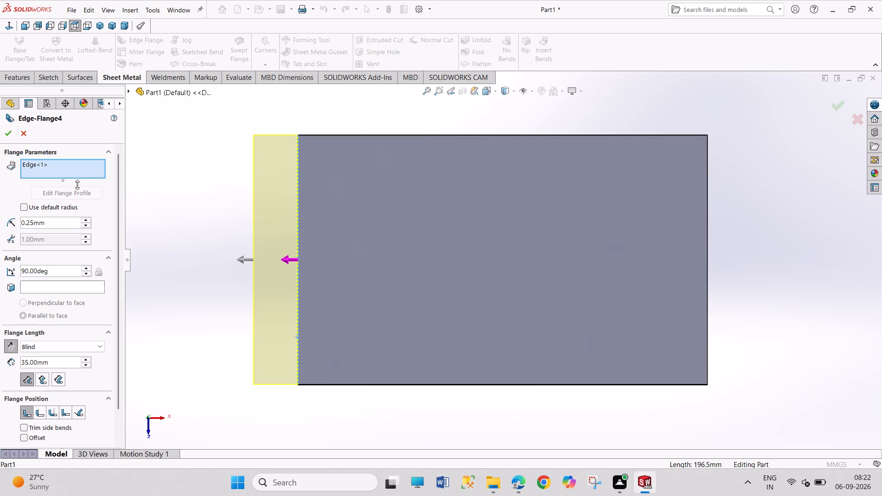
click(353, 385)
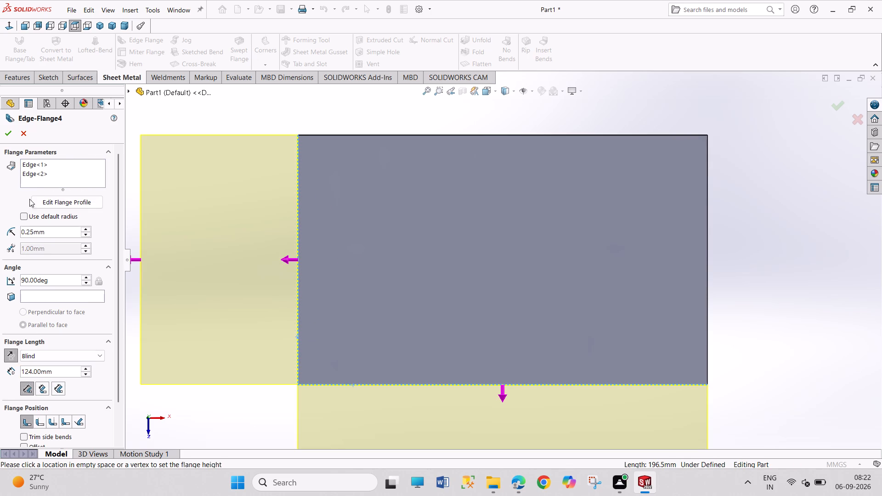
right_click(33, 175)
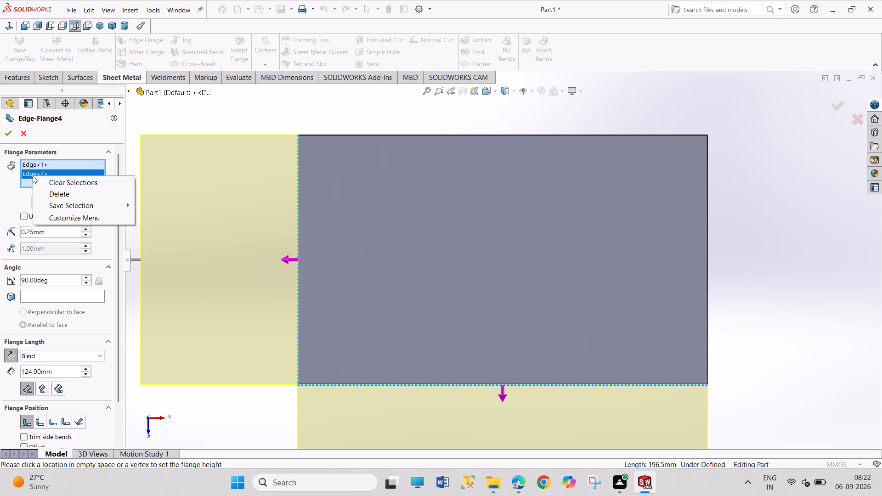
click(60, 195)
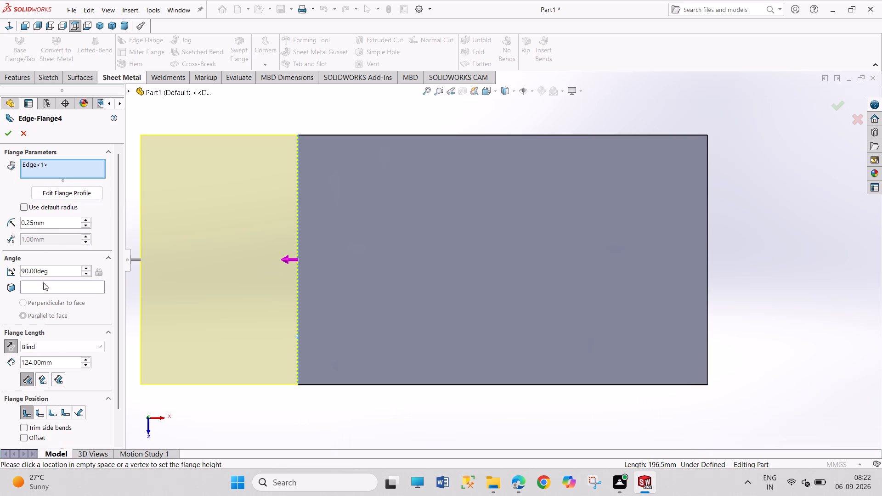
Set the short-side rim flange's length to 35 mm and create it.
double_click(63, 363)
text(35)
key(Return)
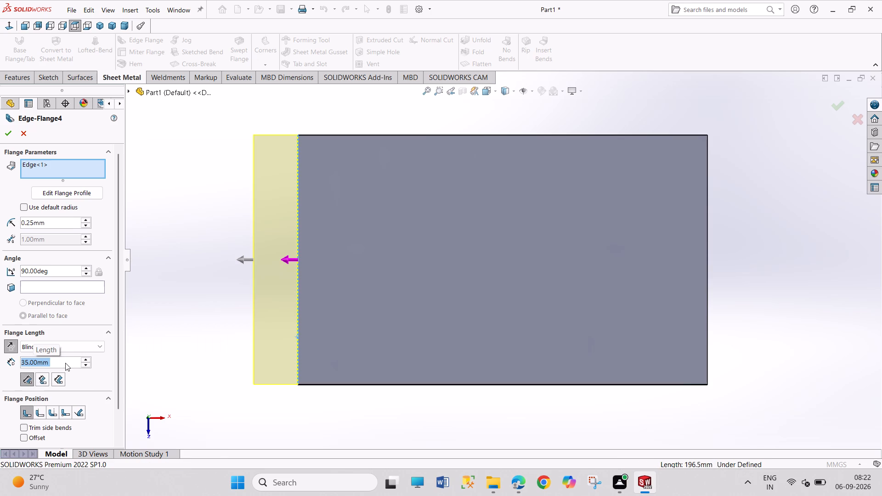
click(5, 131)
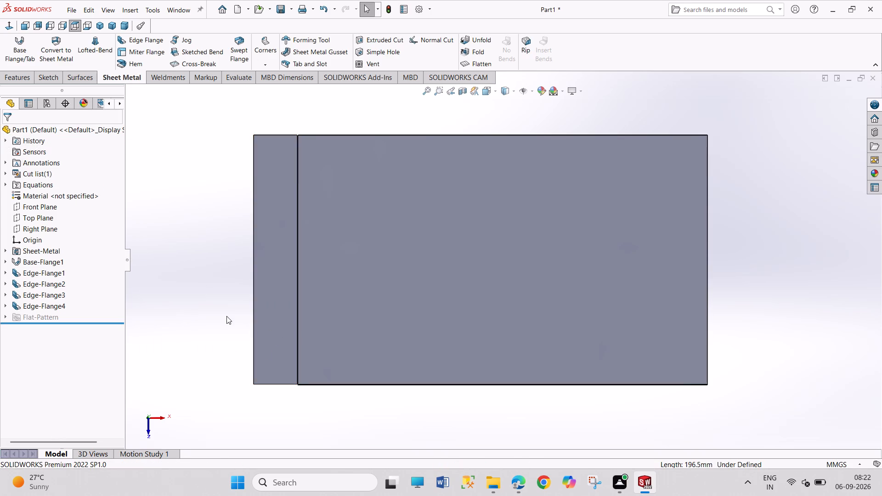
Start an edge flange on the front long flange's top rim edge.
middle_drag(232, 313, 235, 262)
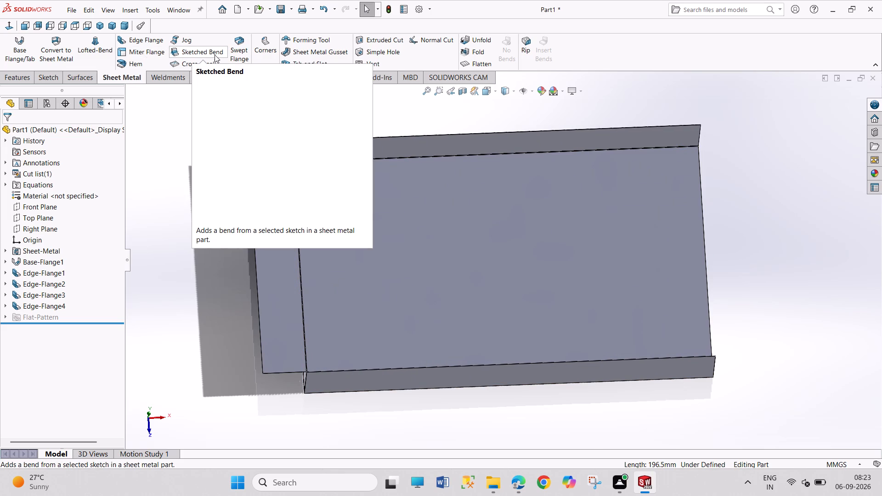
click(143, 36)
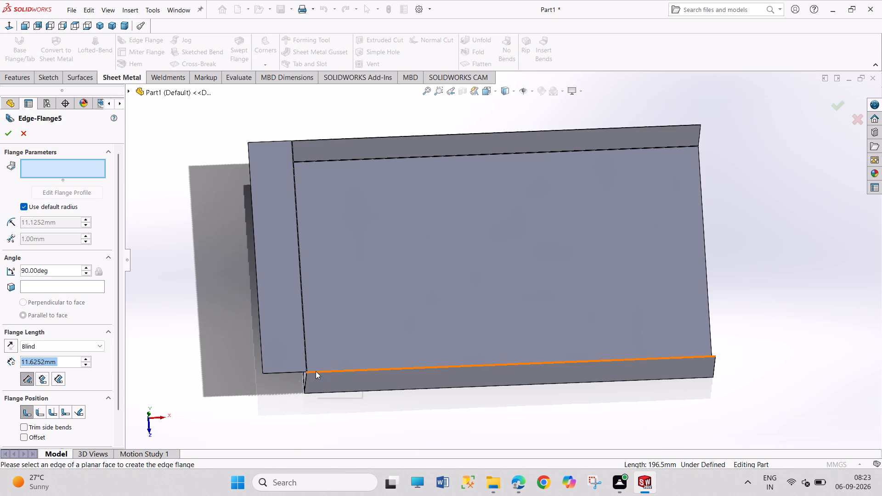
scroll(323, 371, down, 2)
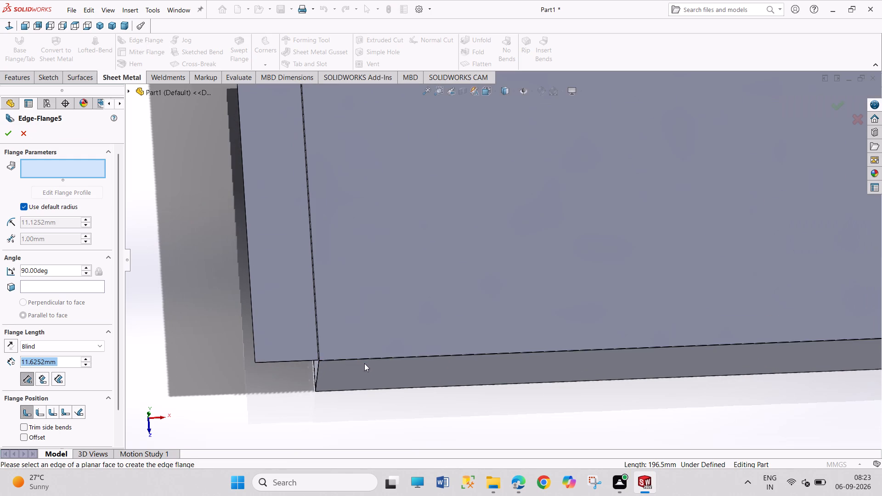
scroll(405, 362, down, 2)
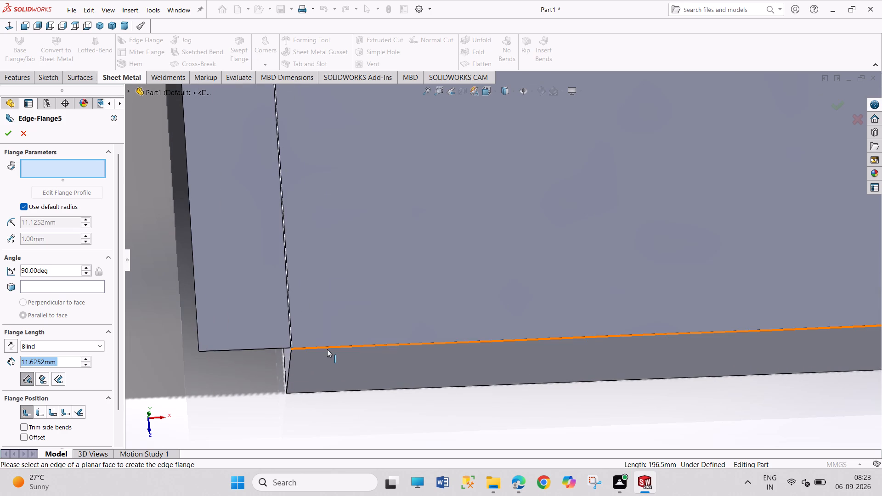
click(327, 349)
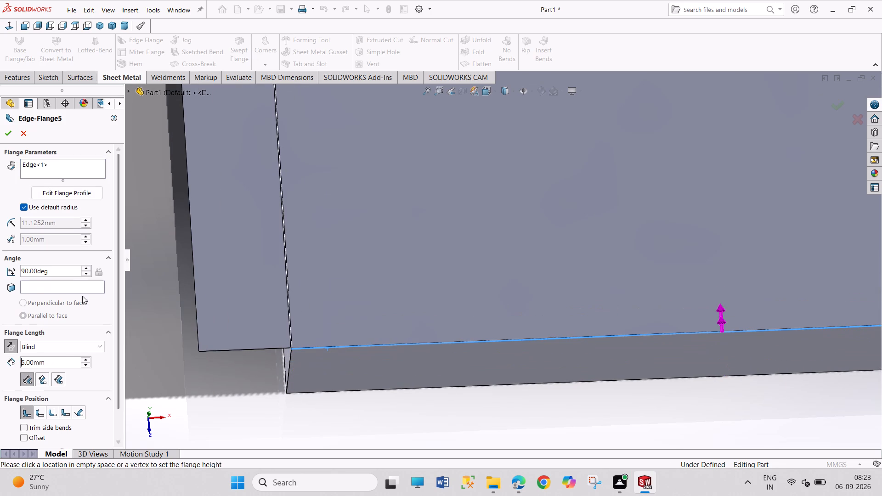
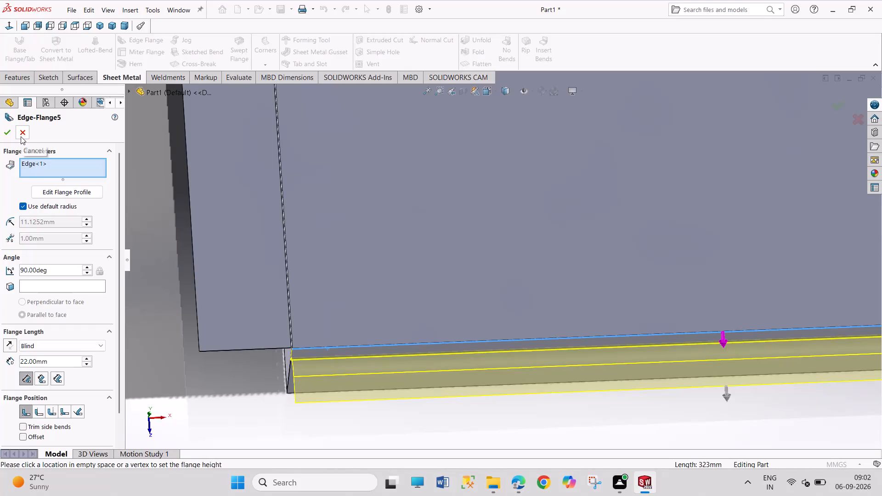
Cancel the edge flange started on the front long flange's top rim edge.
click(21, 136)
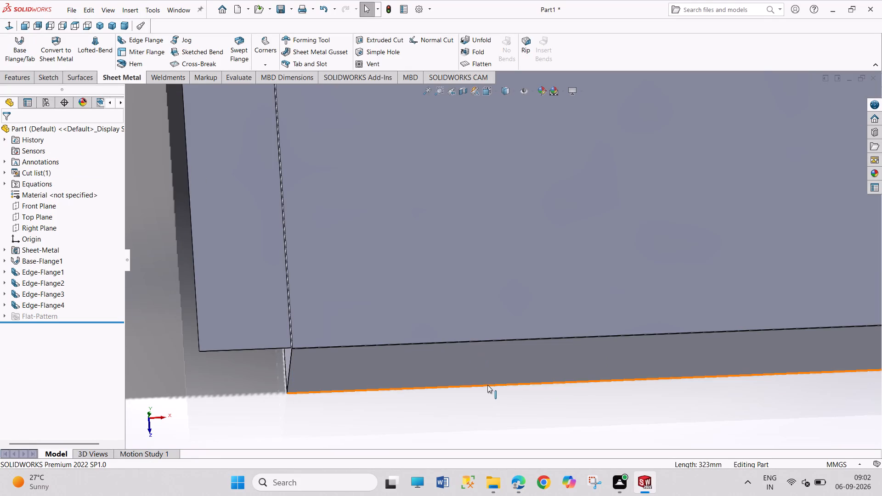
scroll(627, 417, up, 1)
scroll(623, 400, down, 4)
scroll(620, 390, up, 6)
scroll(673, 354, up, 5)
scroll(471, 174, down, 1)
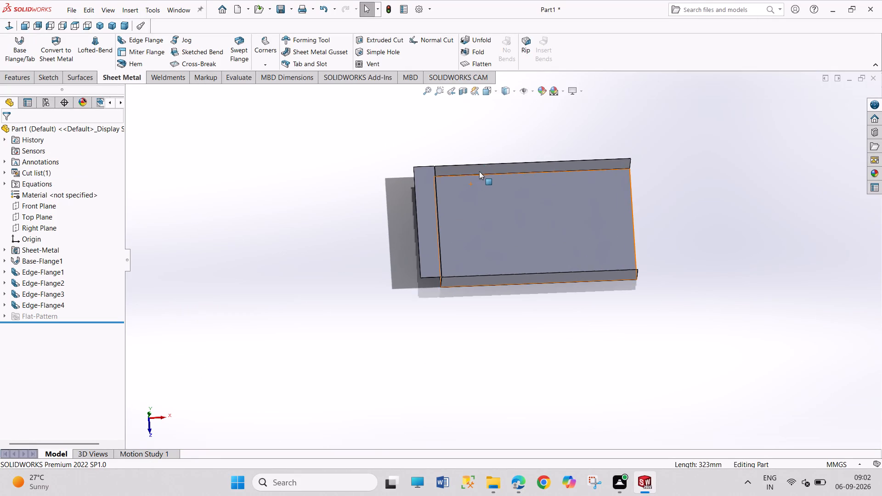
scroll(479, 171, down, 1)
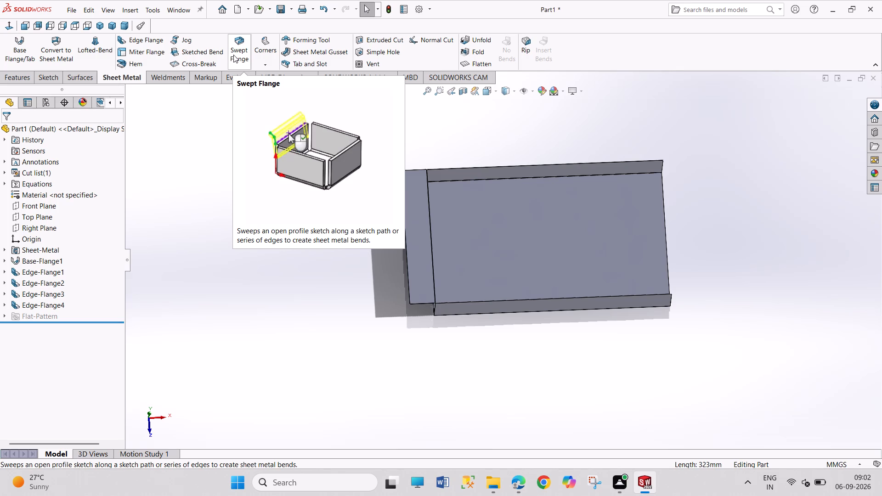
Start an edge flange on the front long flange's top rim edge with a custom bend radius of 0.25 mm.
click(149, 40)
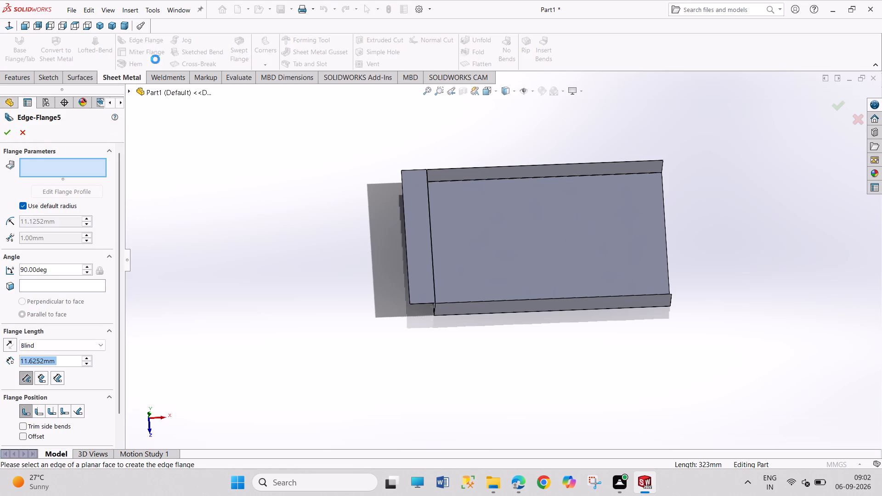
scroll(509, 307, down, 2)
scroll(460, 277, down, 3)
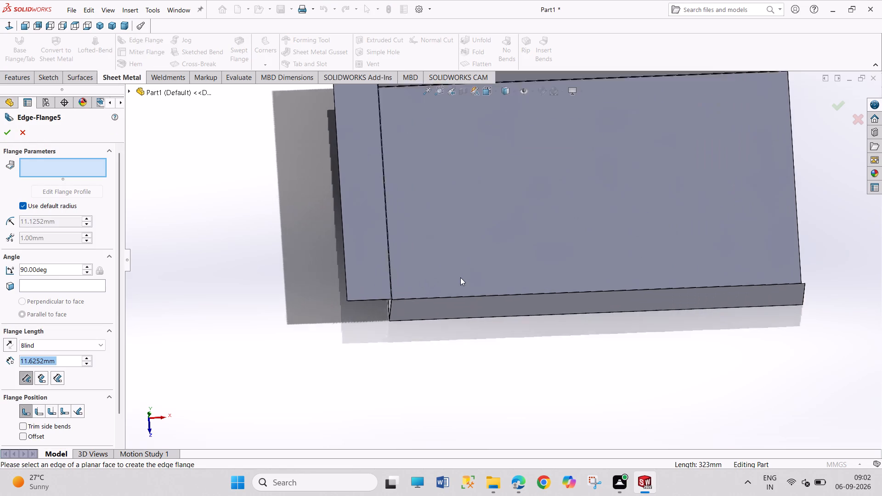
scroll(449, 292, down, 4)
scroll(392, 315, down, 5)
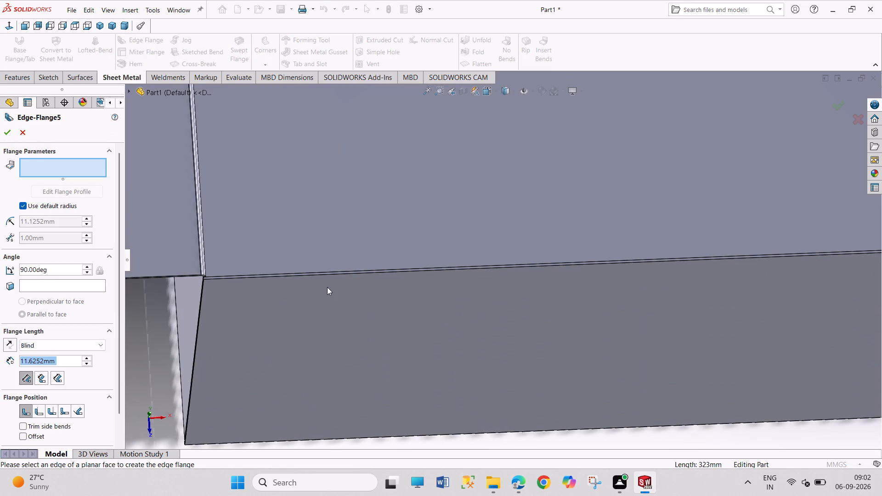
click(334, 273)
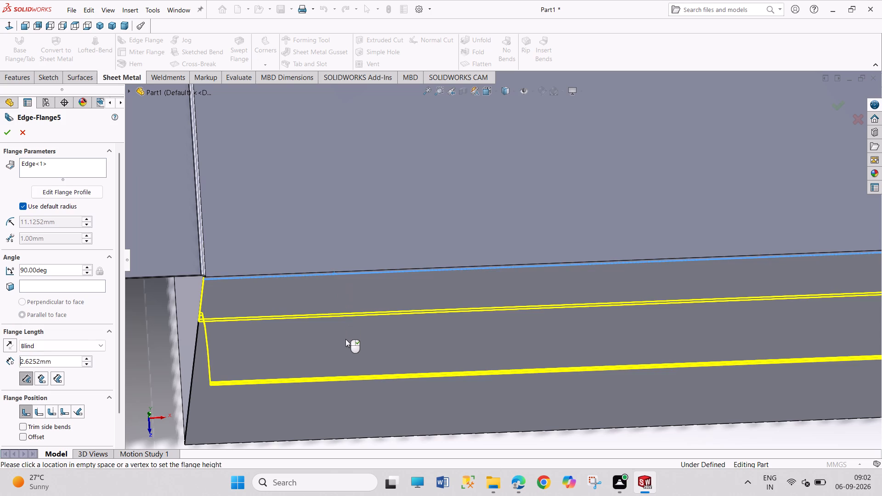
click(24, 203)
double_click(64, 220)
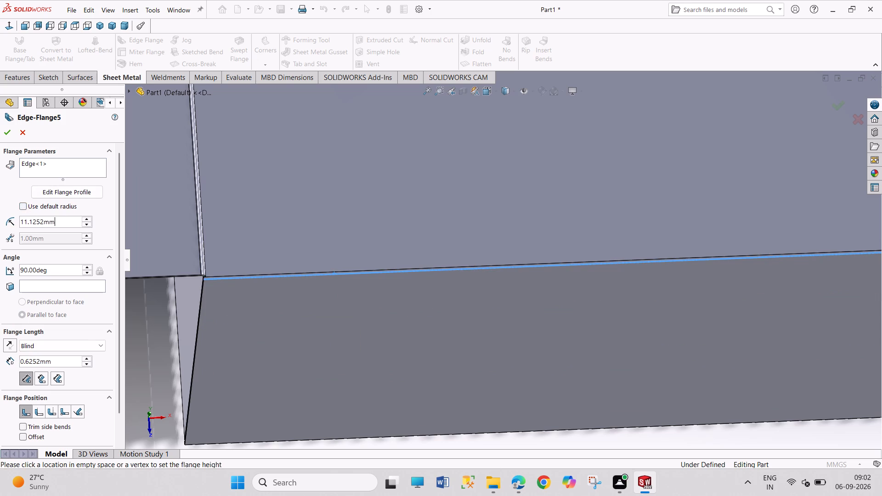
text(0.25)
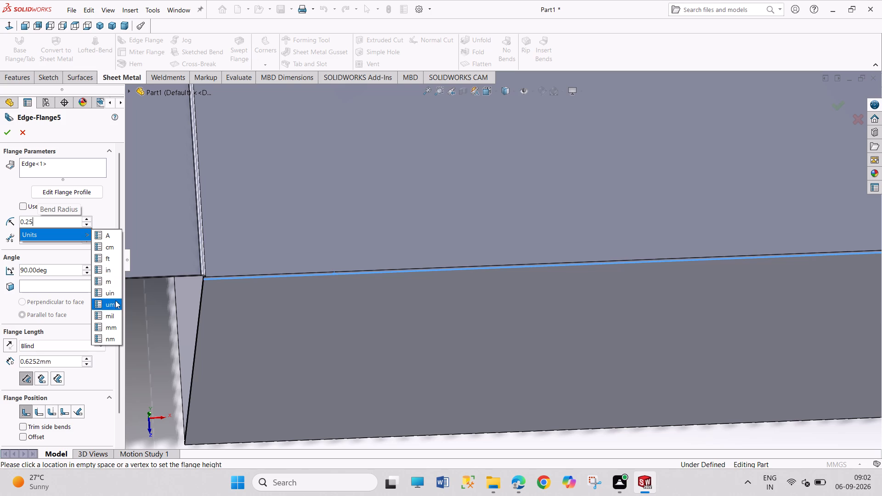
click(117, 332)
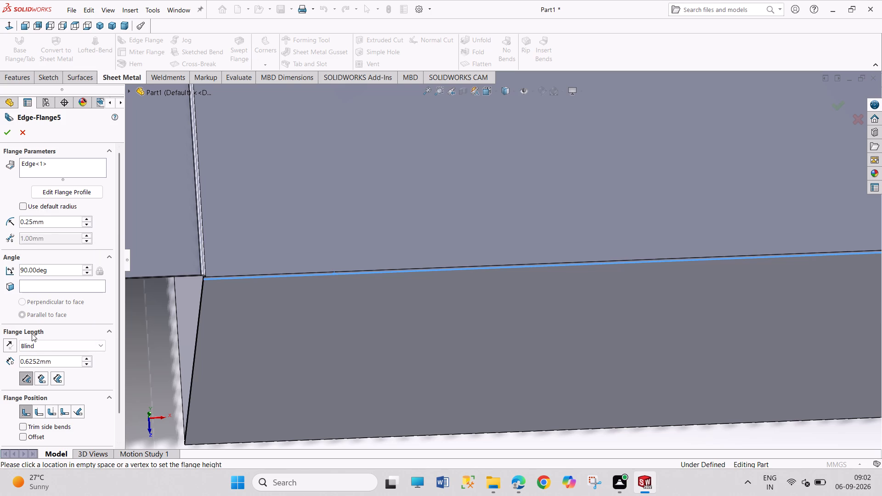
Set the front rim flange's length to 38 mm and create it.
click(66, 365)
click(66, 365)
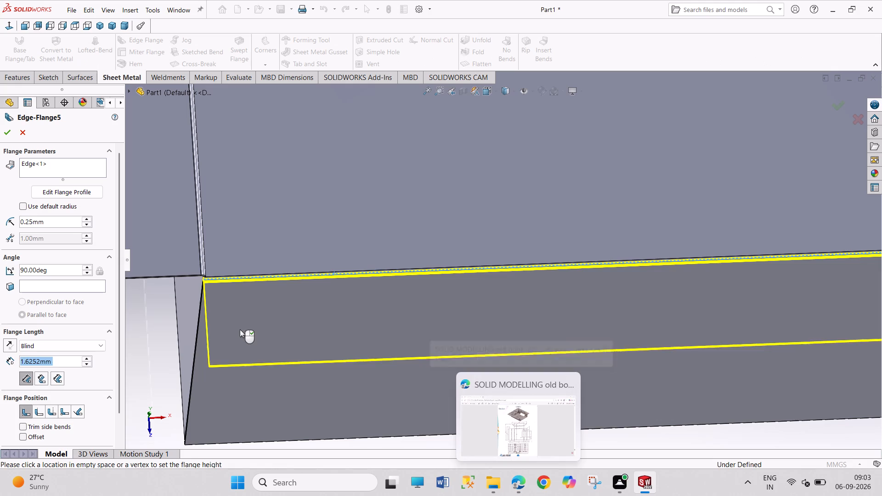
text(38)
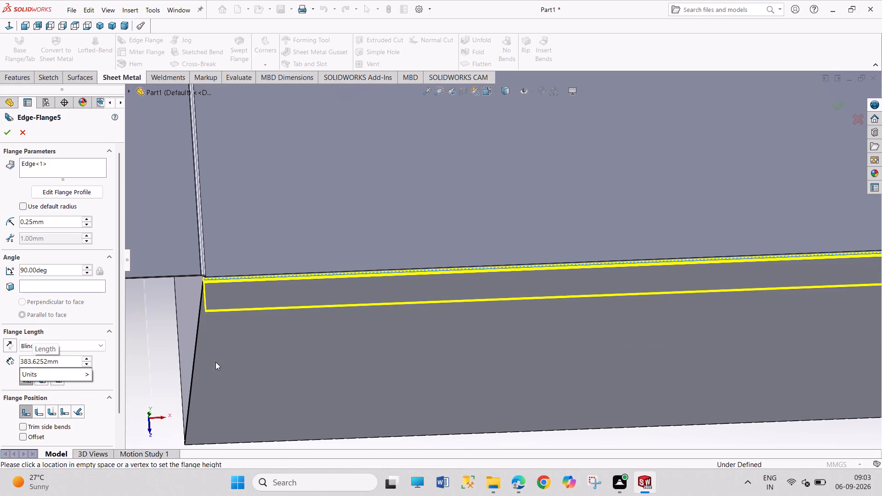
key(Right)
key(Right)
key(Right)
key(Right)
key(Right)
key(Right)
key(Right)
key(Right)
key(Right)
key(Right)
key(Right)
key(Right)
key(Right)
key(Right)
key(Right)
key(Right)
key(Right)
key(BackSpace)
key(BackSpace)
key(BackSpace)
key(BackSpace)
key(BackSpace)
key(BackSpace)
key(BackSpace)
key(BackSpace)
key(BackSpace)
key(BackSpace)
key(BackSpace)
key(BackSpace)
key(BackSpace)
key(BackSpace)
key(BackSpace)
key(BackSpace)
key(BackSpace)
key(BackSpace)
key(BackSpace)
key(BackSpace)
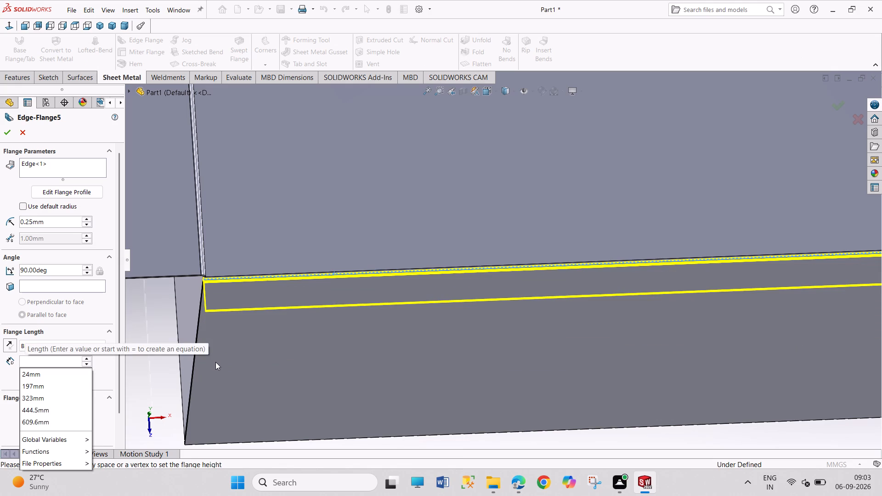
text(38)
key(Return)
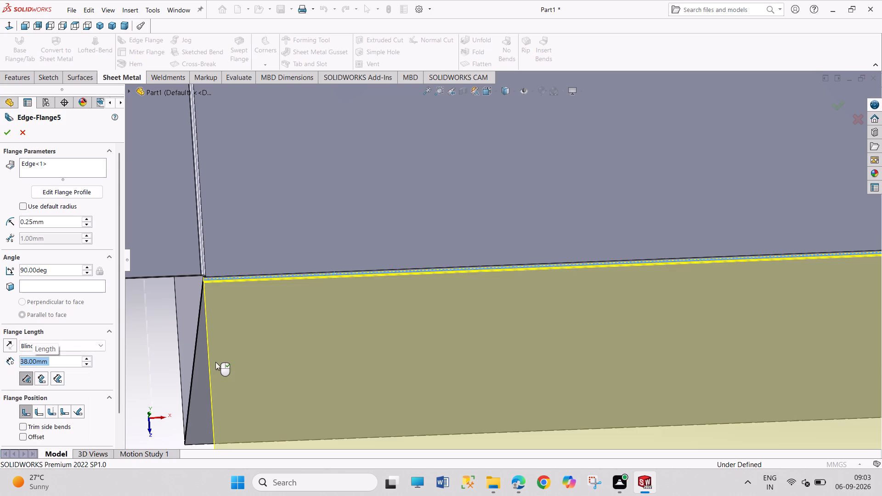
click(6, 129)
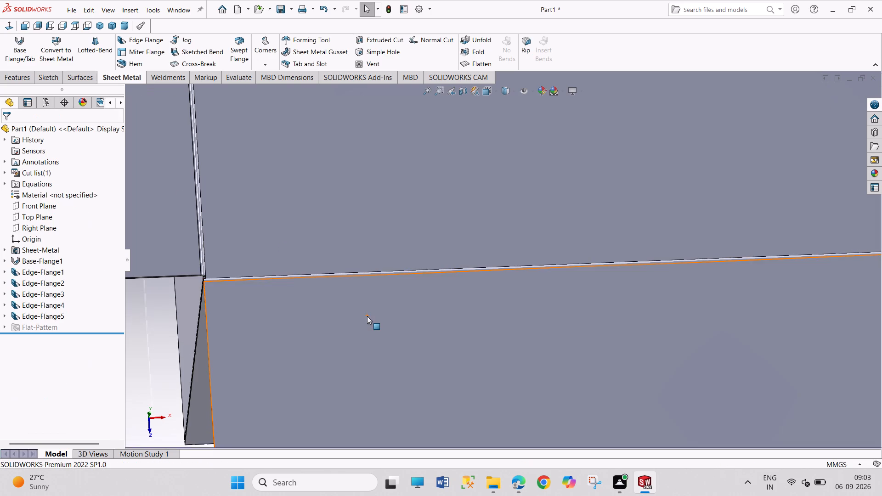
Start an edge flange pointing outward from the rear long flange's top rim edge with a custom bend radius of 0.25 mm.
scroll(367, 316, down, 2)
scroll(367, 316, up, 4)
scroll(526, 313, up, 5)
scroll(611, 308, up, 5)
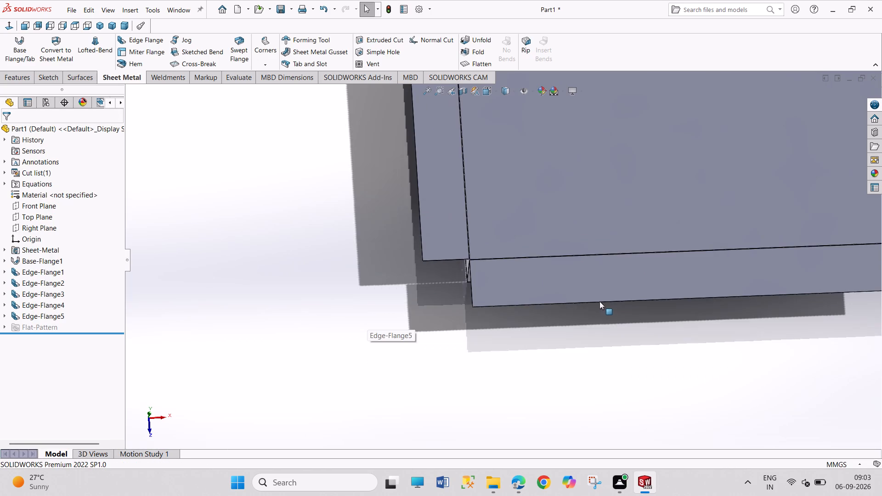
scroll(604, 300, up, 6)
scroll(632, 195, down, 5)
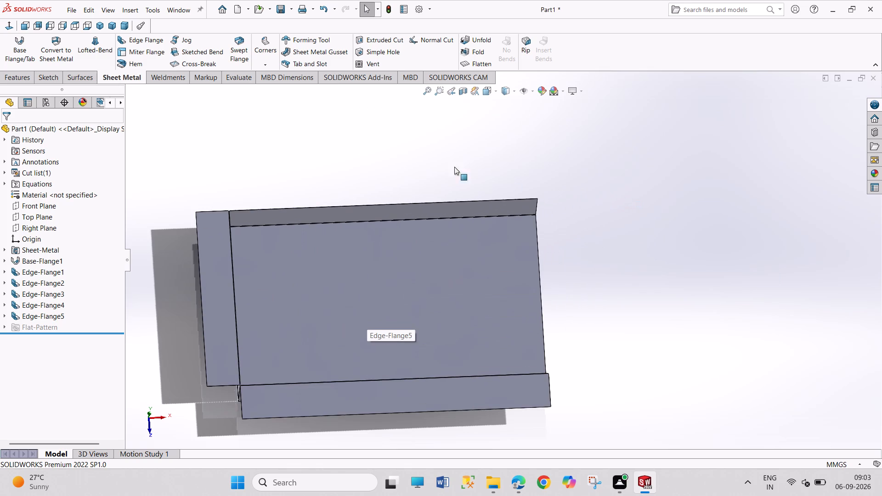
click(143, 39)
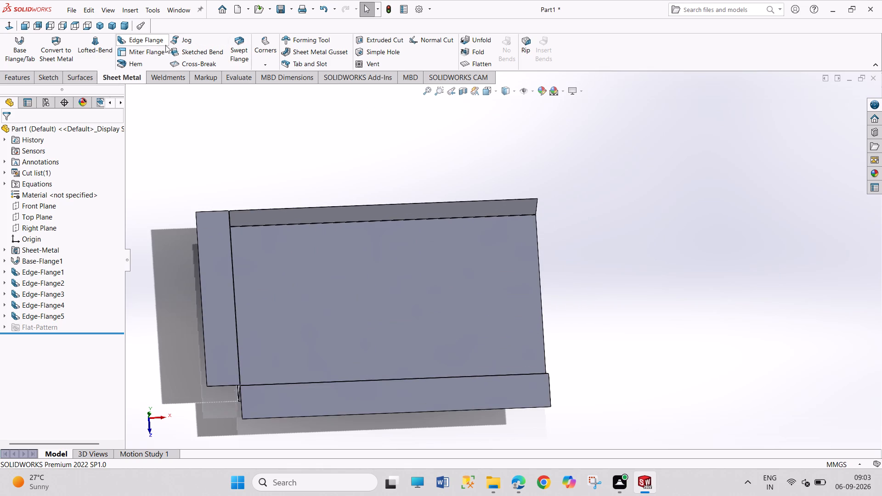
click(283, 209)
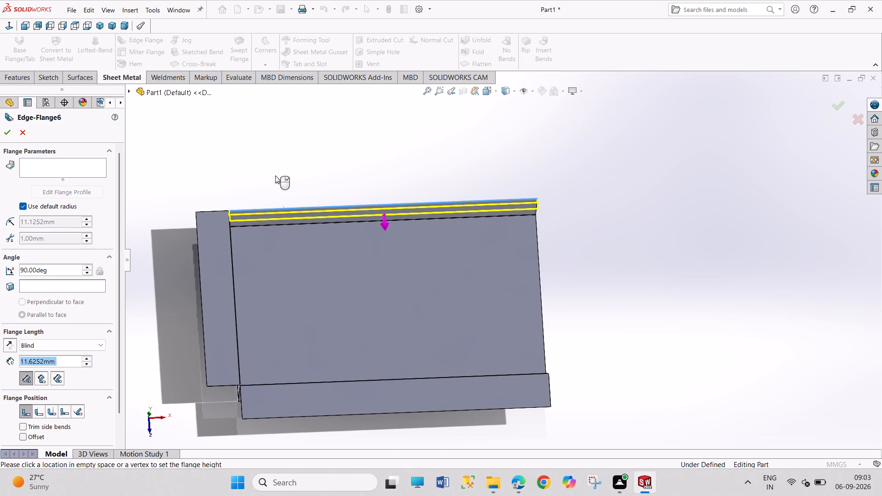
click(27, 205)
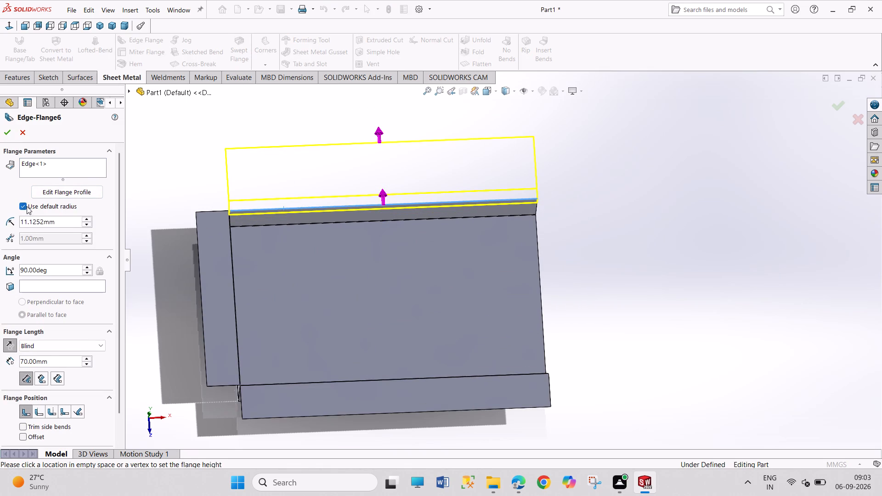
double_click(66, 223)
text(0.25)
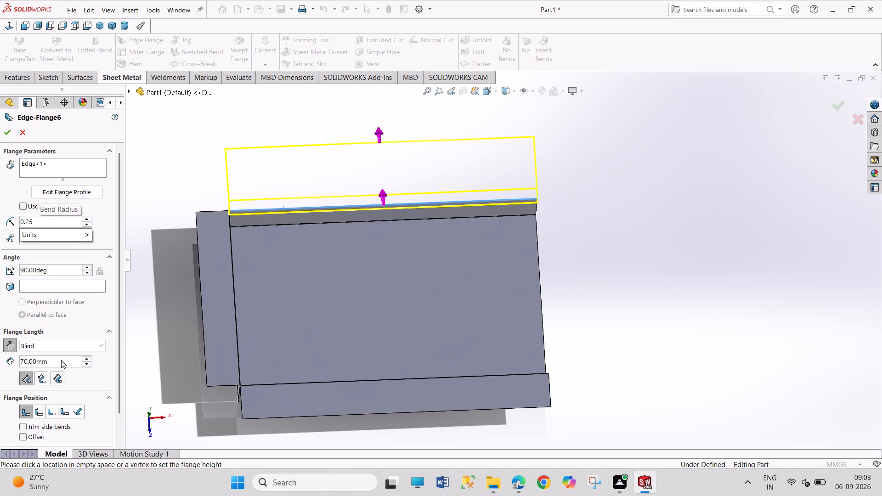
Set the rear rim flange's length to 38 mm and create it.
double_click(61, 360)
double_click(61, 360)
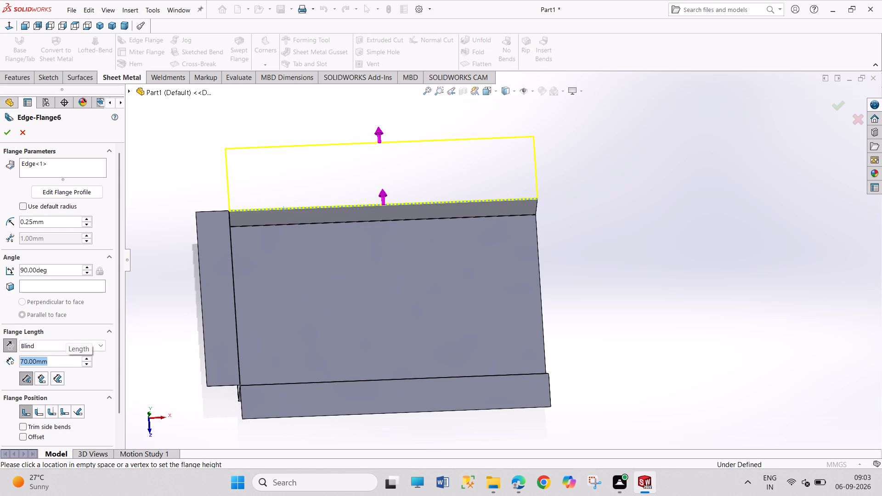
text(38)
key(BackSpace)
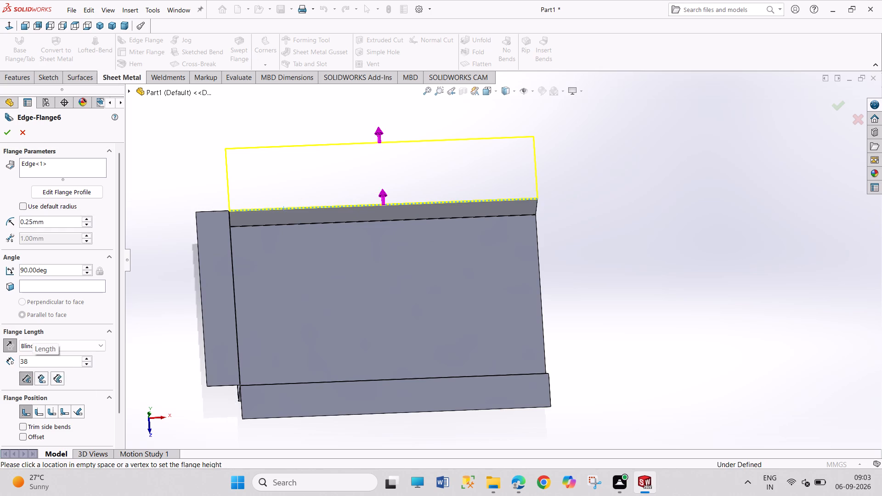
key(BackSpace)
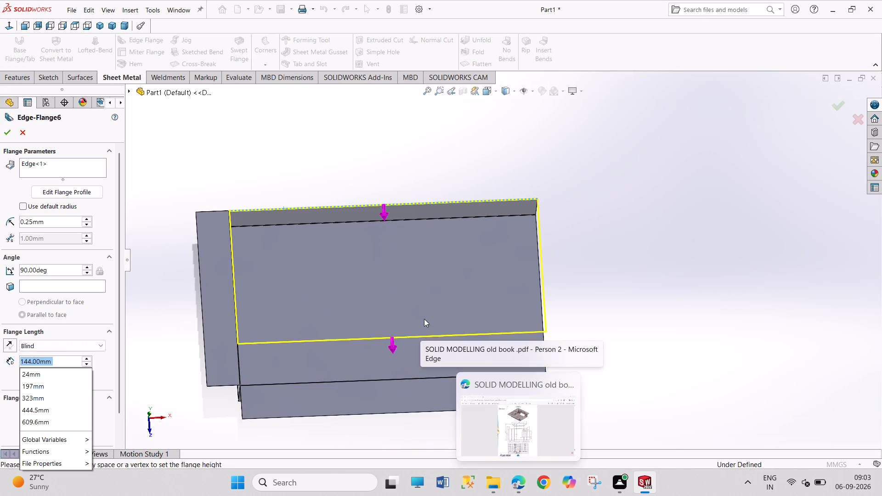
text(38)
key(Return)
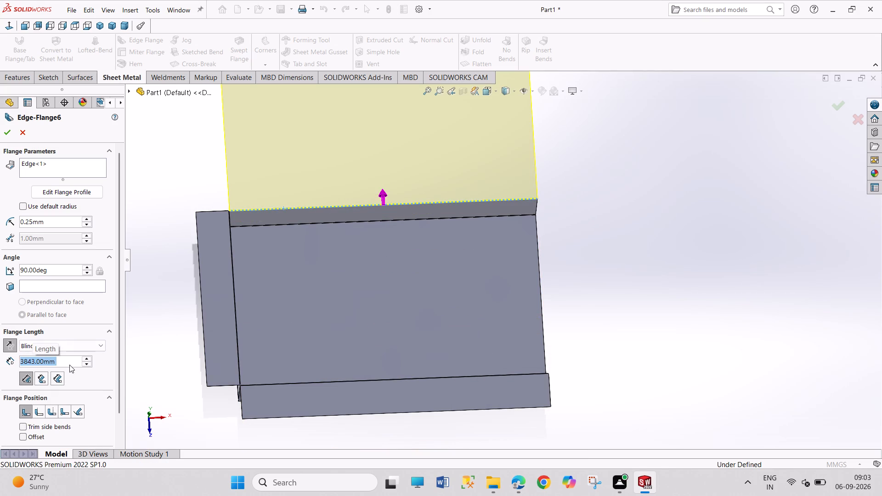
text(38)
key(Return)
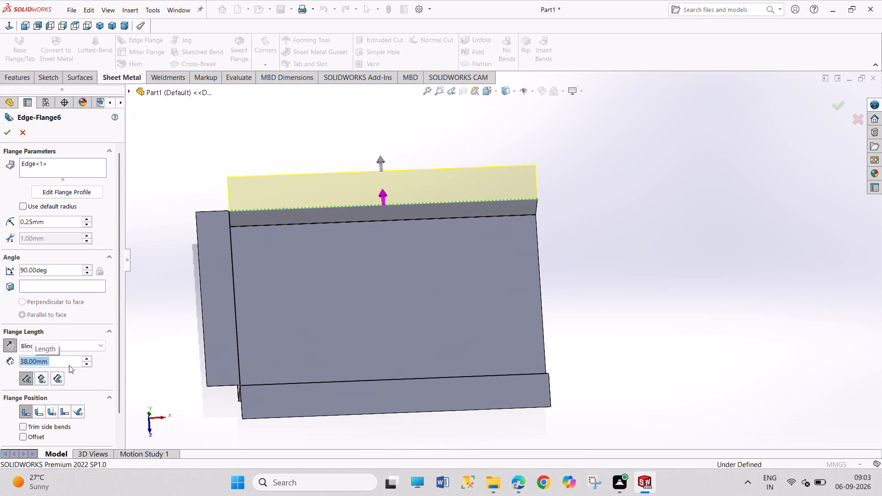
click(10, 126)
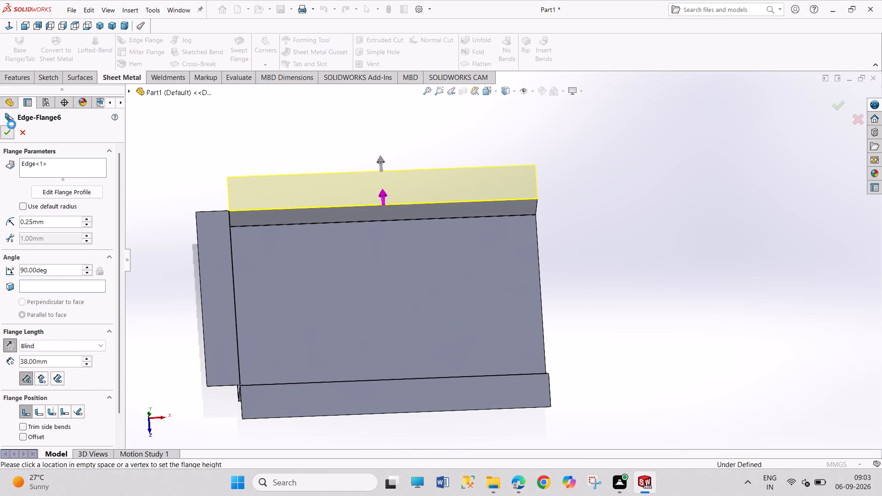
drag(452, 116, 476, 130)
drag(447, 119, 481, 138)
drag(470, 122, 478, 135)
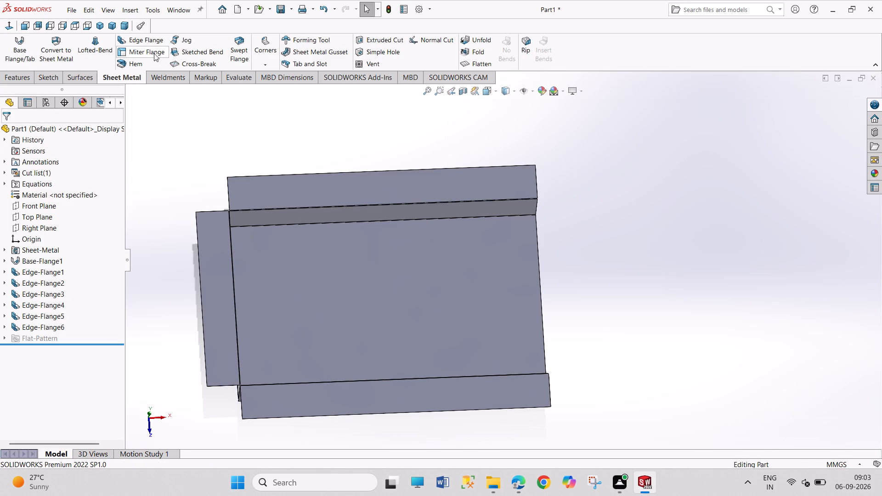
Start a miter flange from the short end edge of the rear rim flange, opening its profile sketch.
click(145, 56)
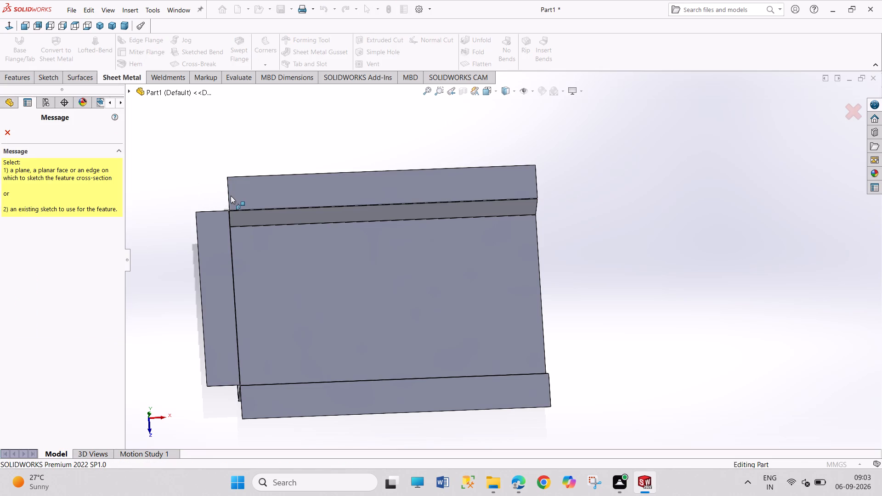
click(230, 196)
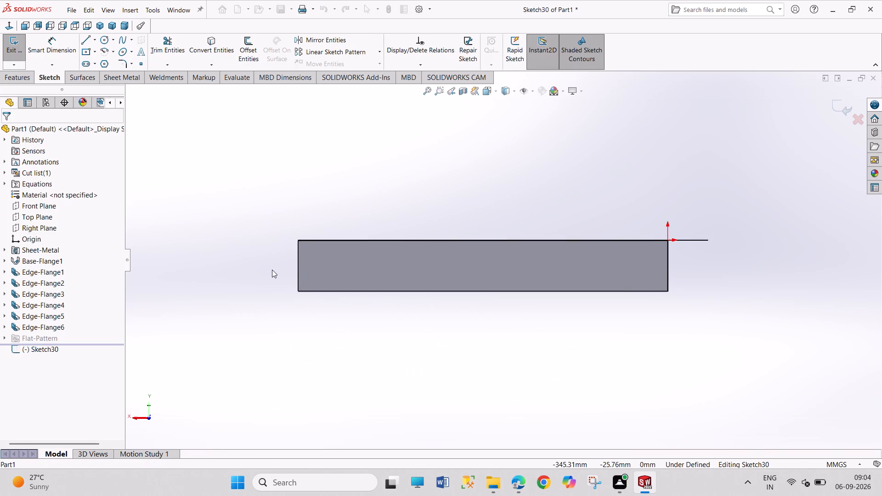
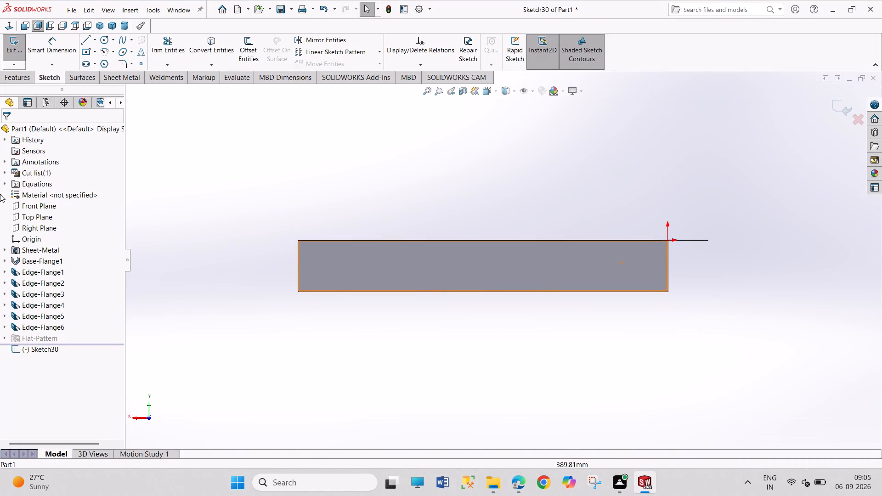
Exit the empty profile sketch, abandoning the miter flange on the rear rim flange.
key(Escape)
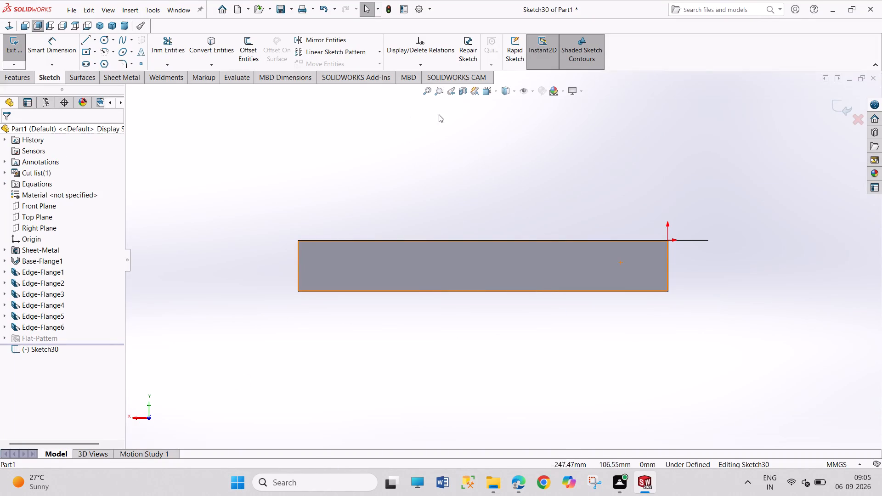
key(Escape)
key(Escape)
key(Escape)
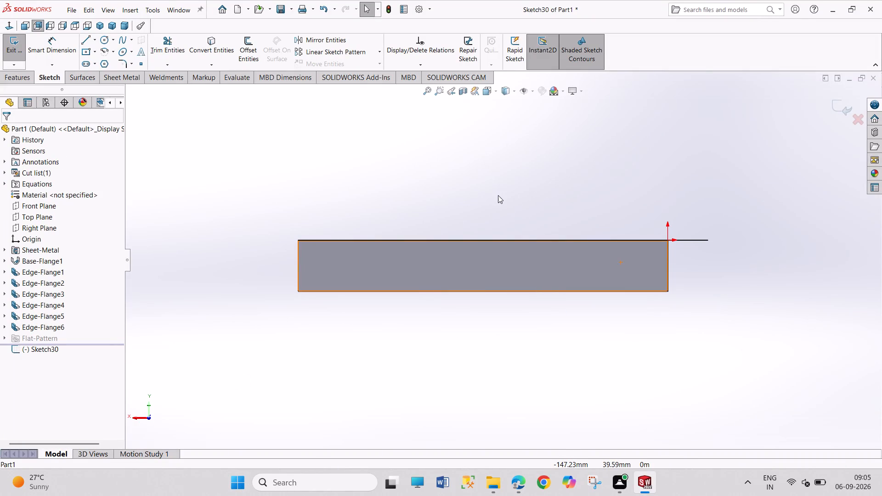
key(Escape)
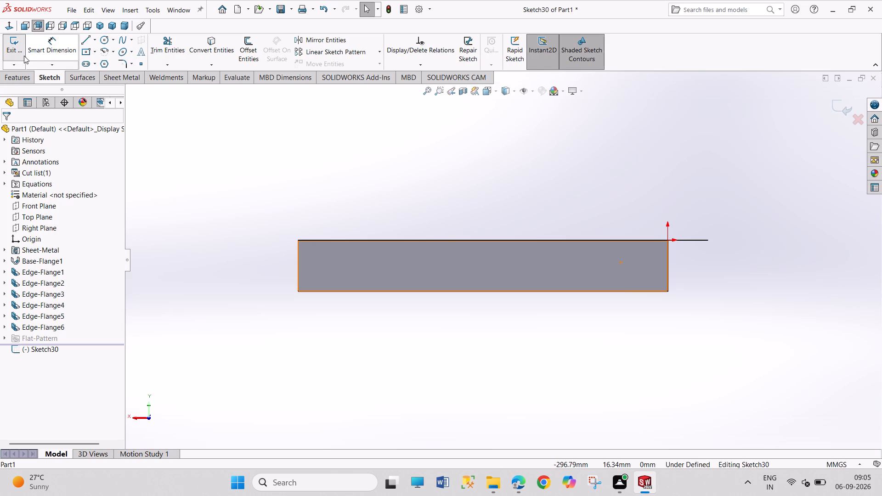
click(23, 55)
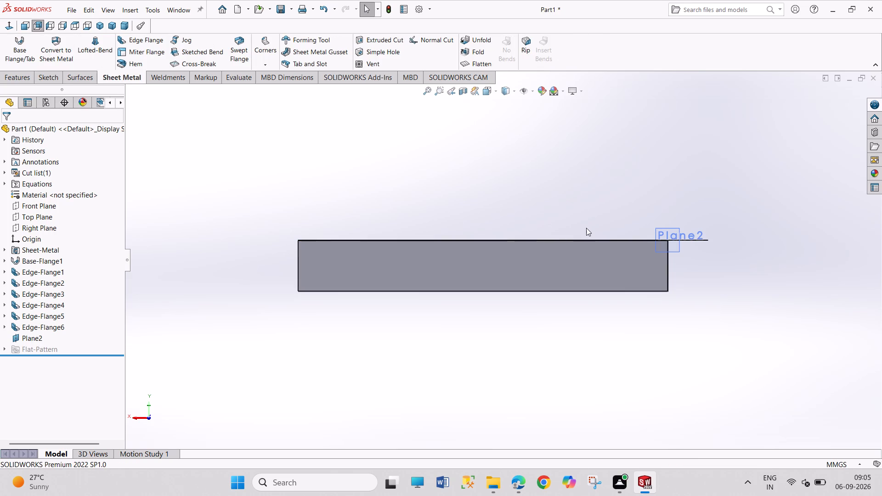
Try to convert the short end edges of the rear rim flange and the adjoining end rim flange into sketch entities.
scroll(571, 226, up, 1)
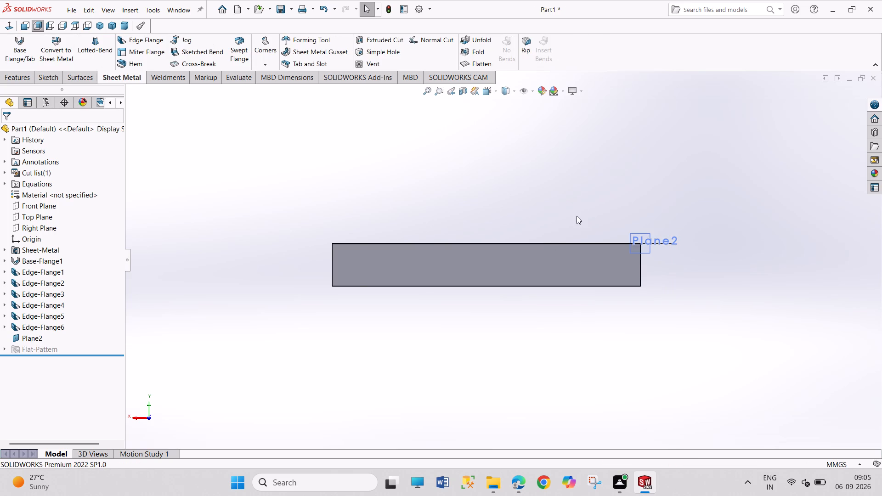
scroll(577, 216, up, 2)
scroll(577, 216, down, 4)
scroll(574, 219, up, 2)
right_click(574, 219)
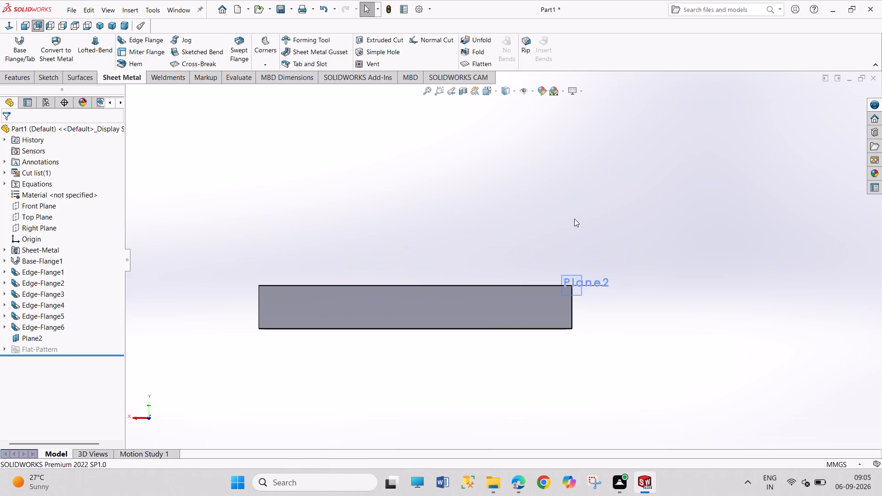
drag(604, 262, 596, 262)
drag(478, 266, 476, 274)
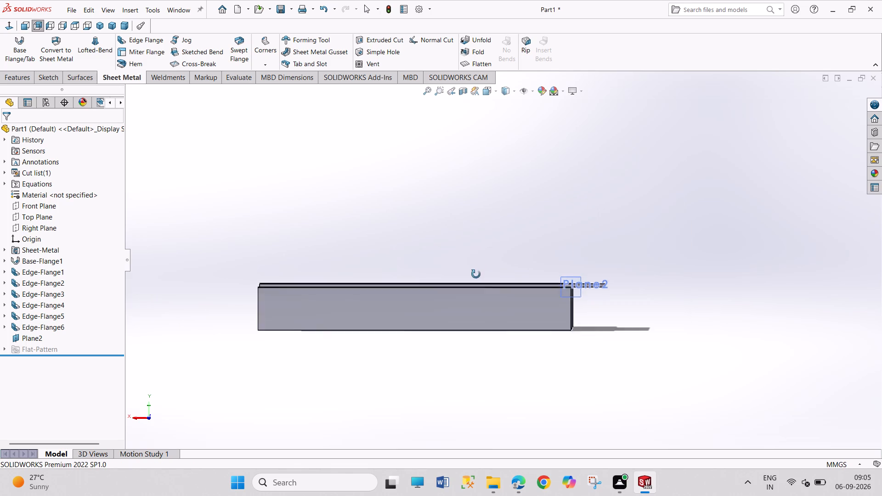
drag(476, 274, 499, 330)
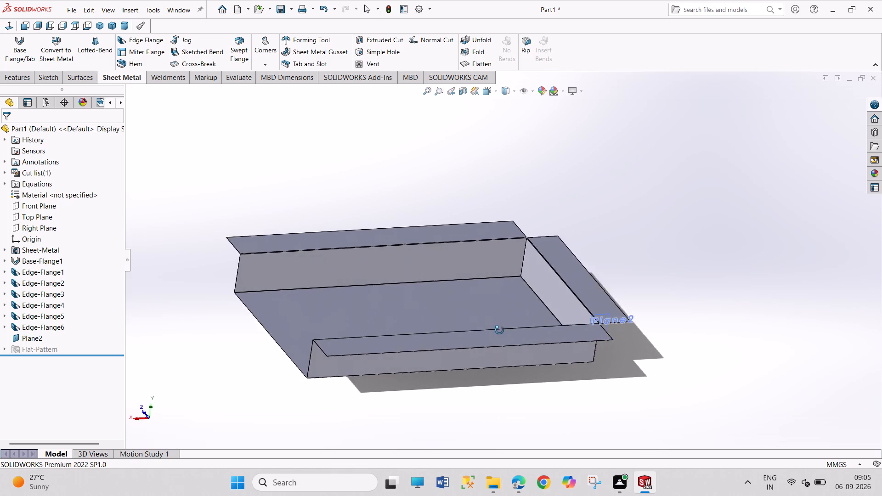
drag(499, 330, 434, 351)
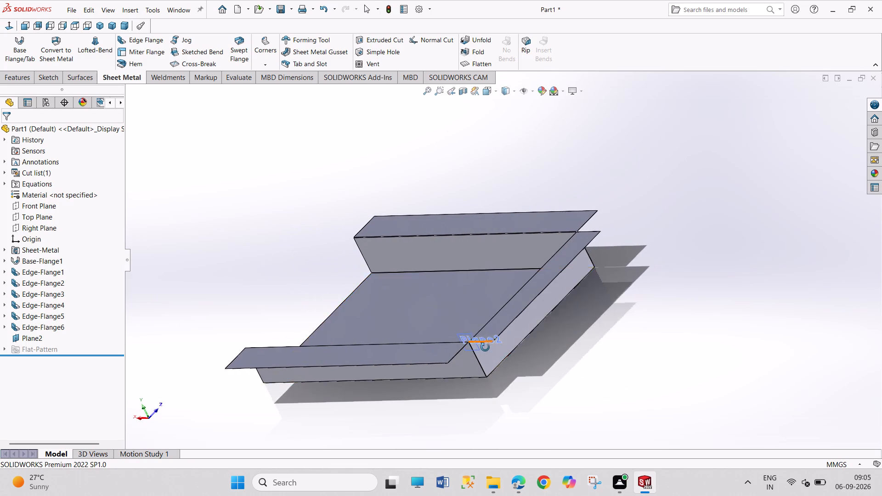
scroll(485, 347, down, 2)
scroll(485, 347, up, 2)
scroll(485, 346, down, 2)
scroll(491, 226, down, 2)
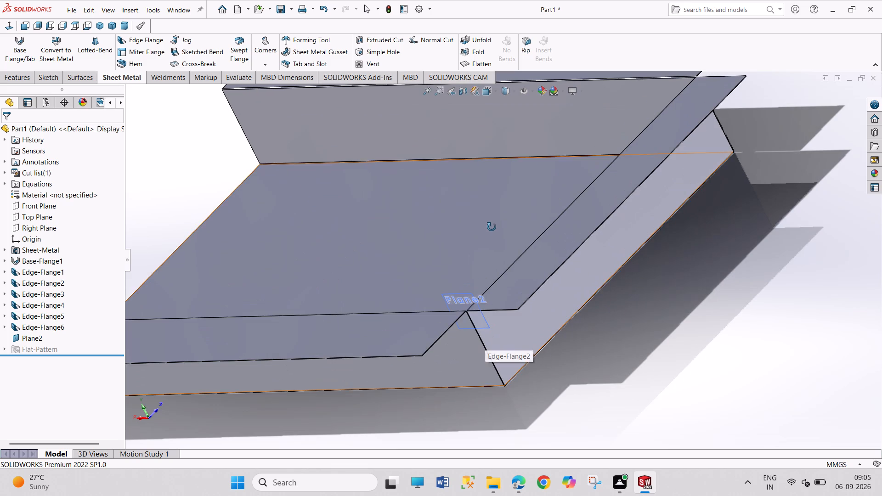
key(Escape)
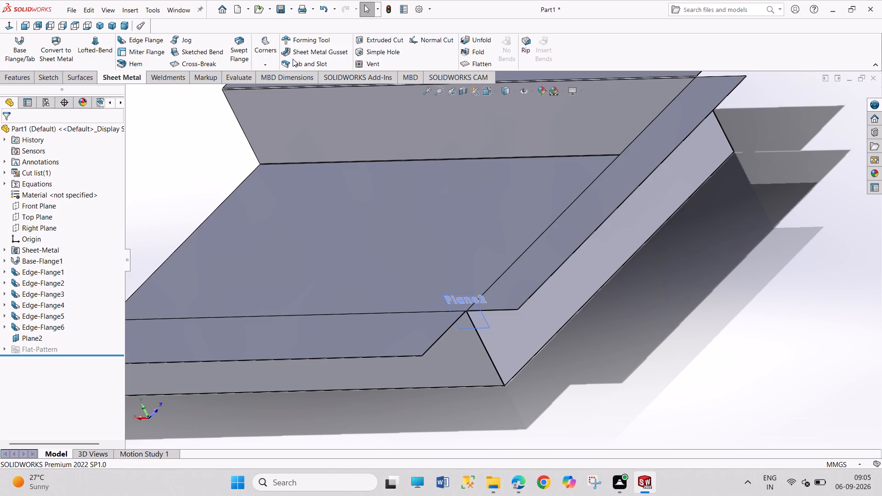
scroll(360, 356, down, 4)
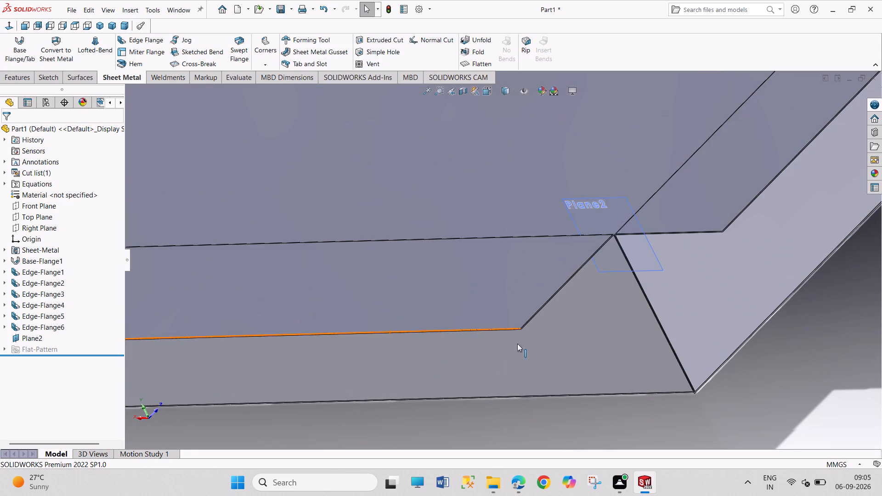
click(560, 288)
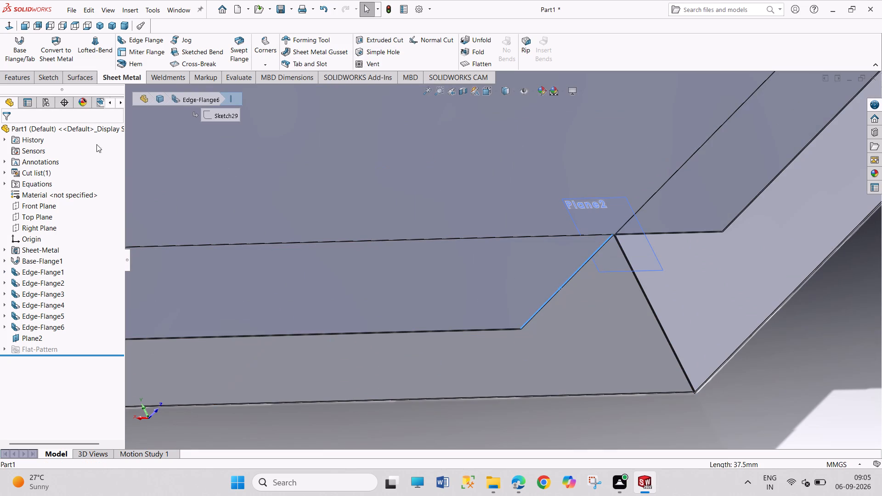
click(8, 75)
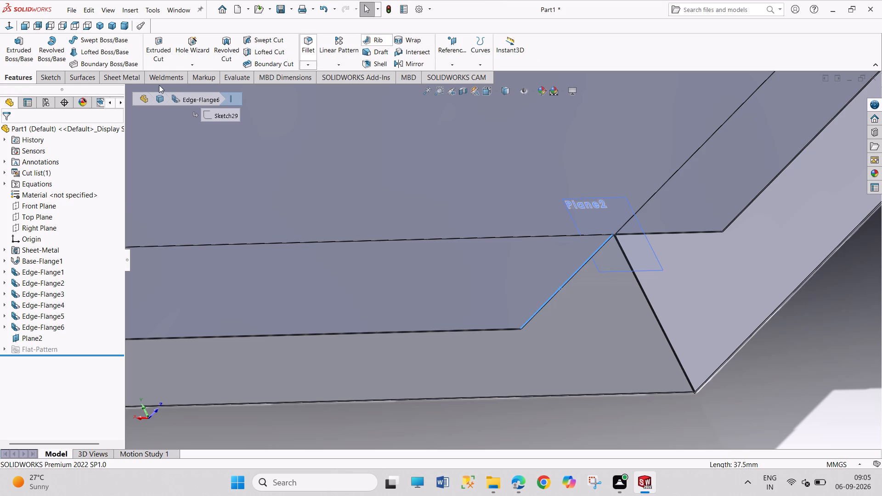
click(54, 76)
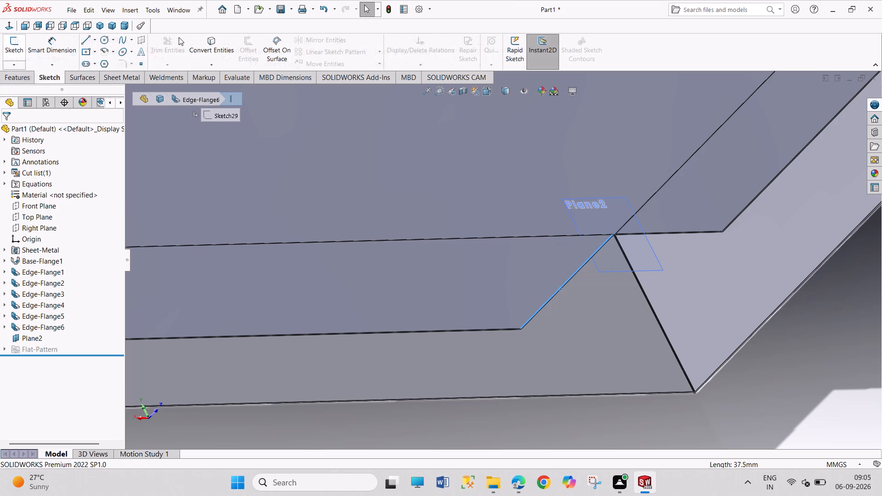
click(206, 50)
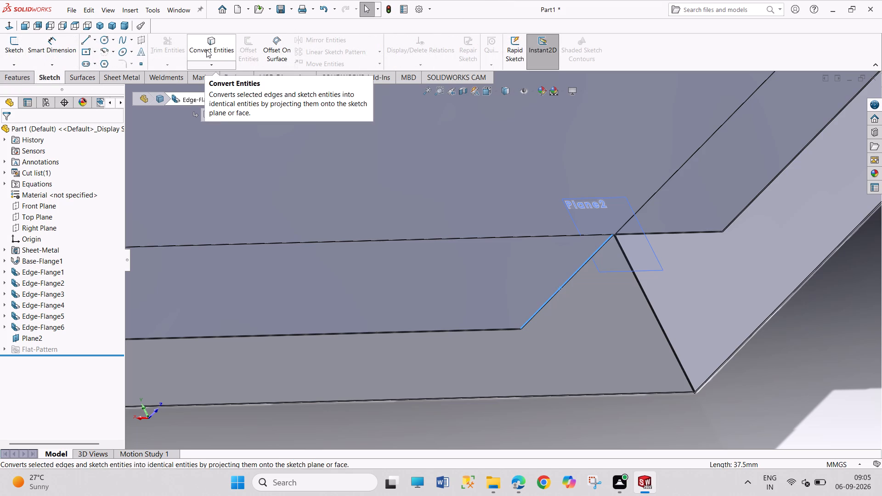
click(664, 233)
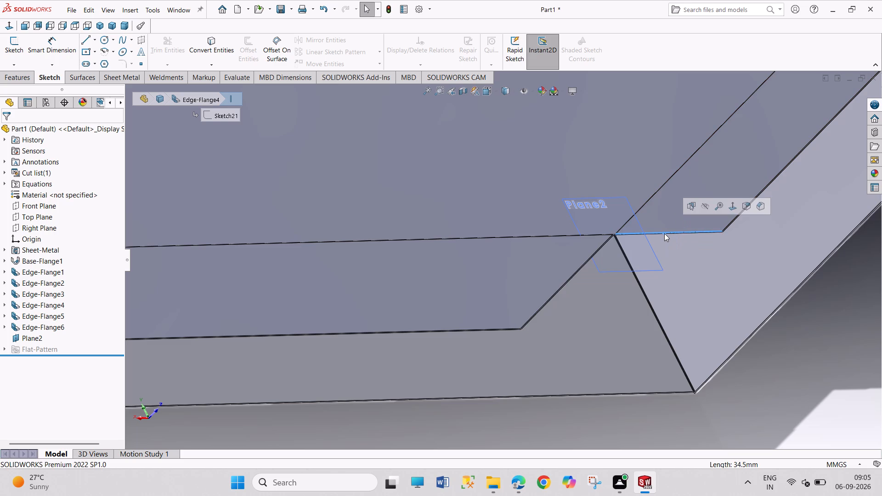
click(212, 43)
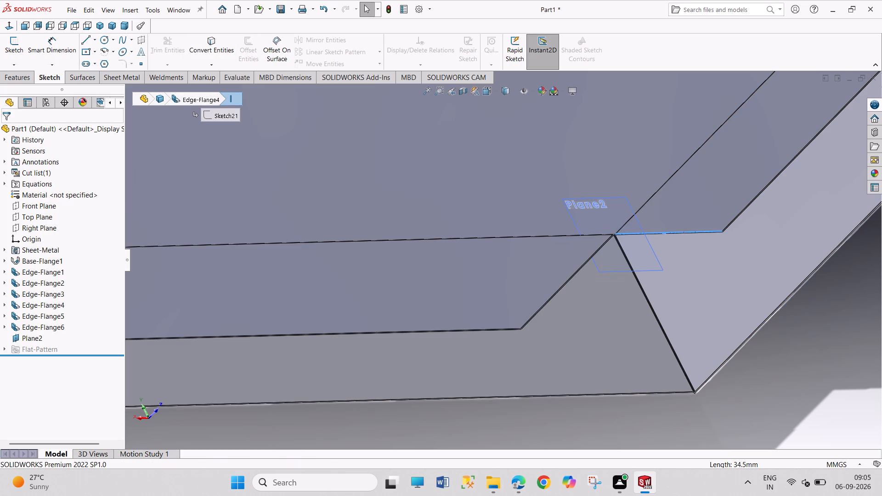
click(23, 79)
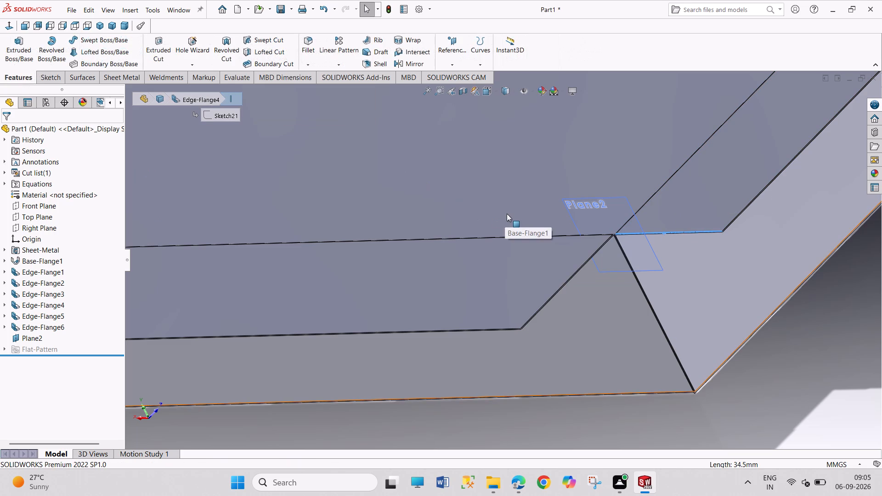
Undo back past the leftover miter flange plane and both 38 mm long-side rim flanges, keeping the first four edge flanges.
key(ctrl+z)
key(ctrl+z)
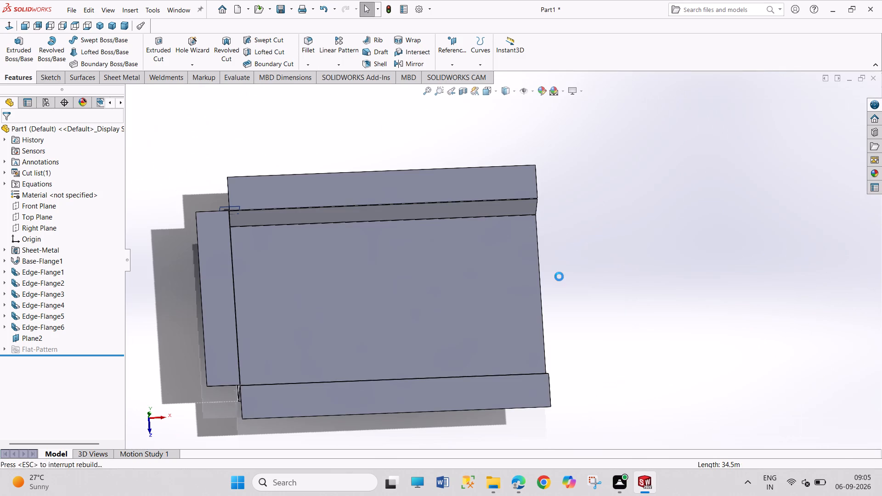
key(ctrl+z)
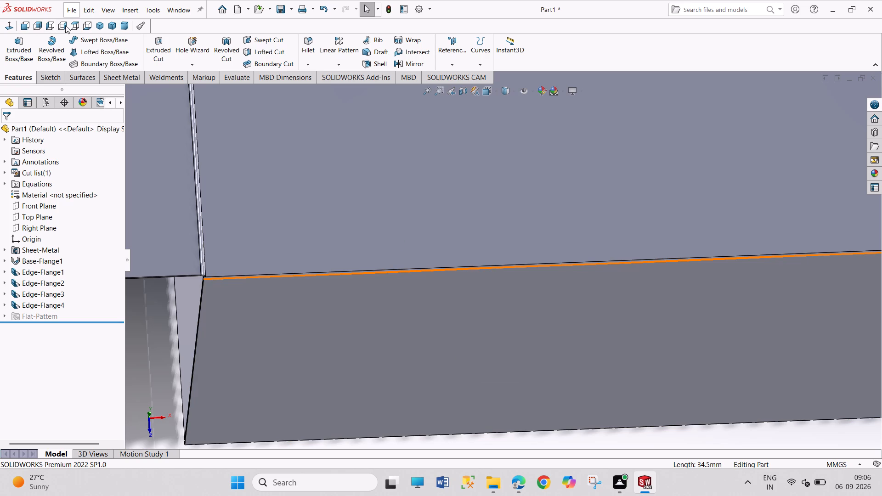
Start a miter flange from the end rim flange's short edge at the front corner, opening its profile sketch.
scroll(563, 315, down, 2)
scroll(563, 315, up, 2)
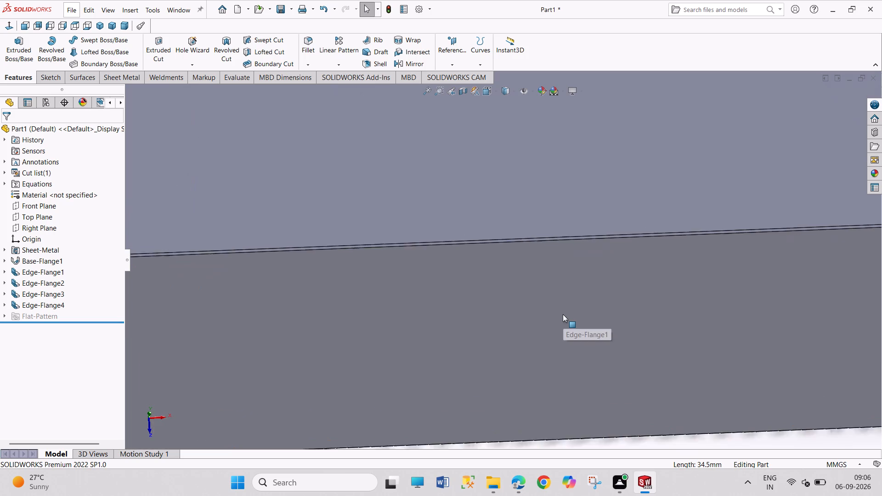
scroll(563, 314, up, 3)
drag(417, 386, 454, 423)
drag(400, 394, 486, 427)
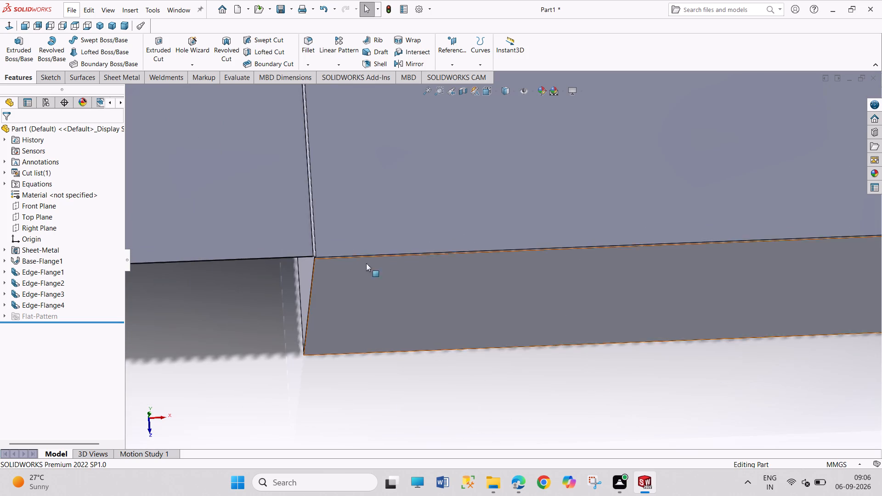
click(49, 77)
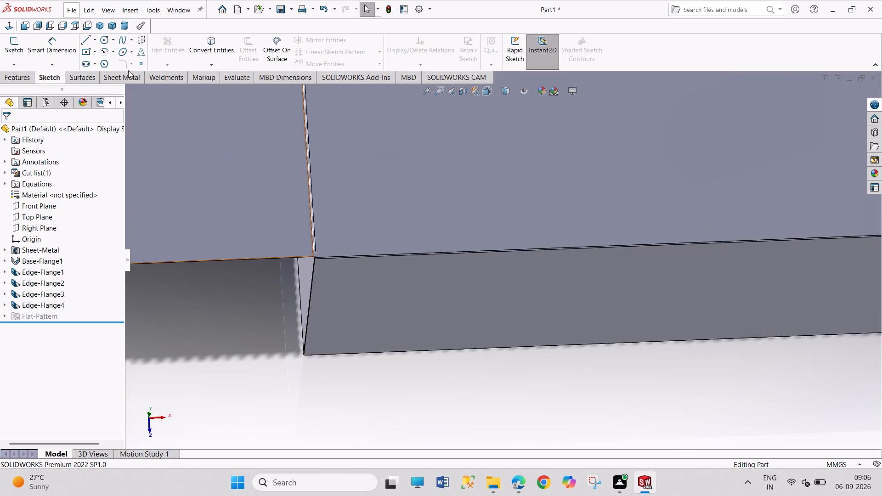
click(128, 73)
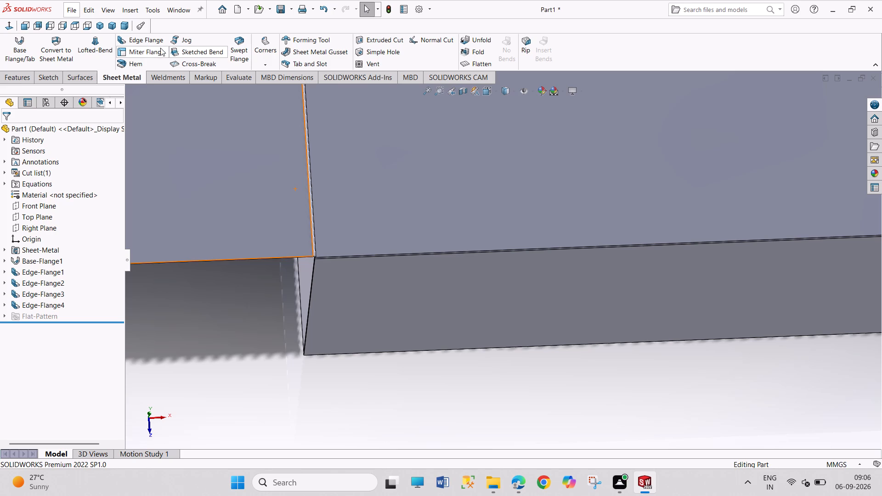
click(152, 50)
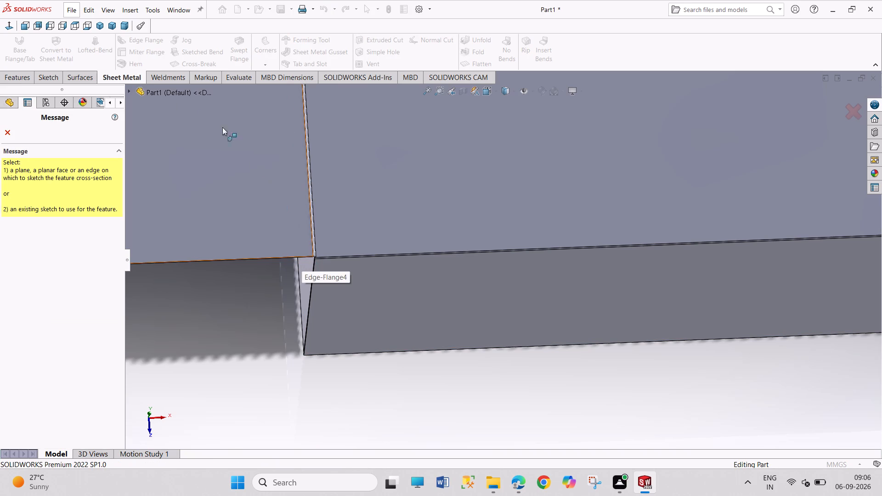
click(304, 255)
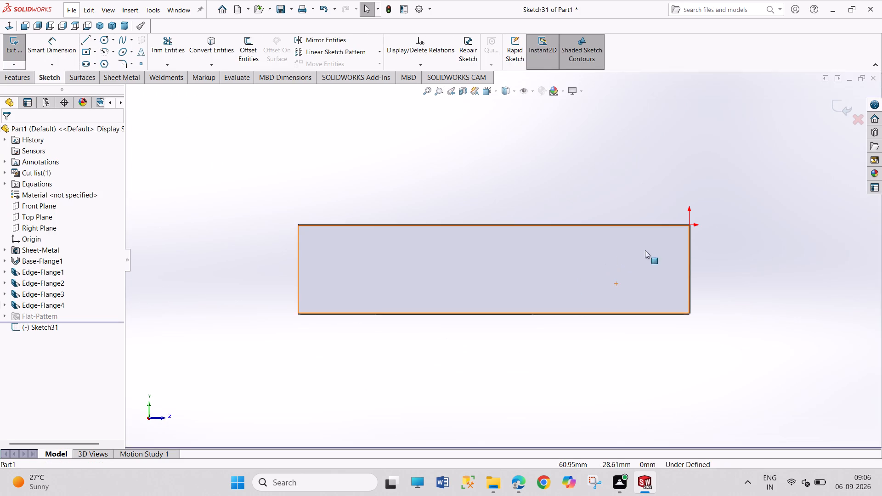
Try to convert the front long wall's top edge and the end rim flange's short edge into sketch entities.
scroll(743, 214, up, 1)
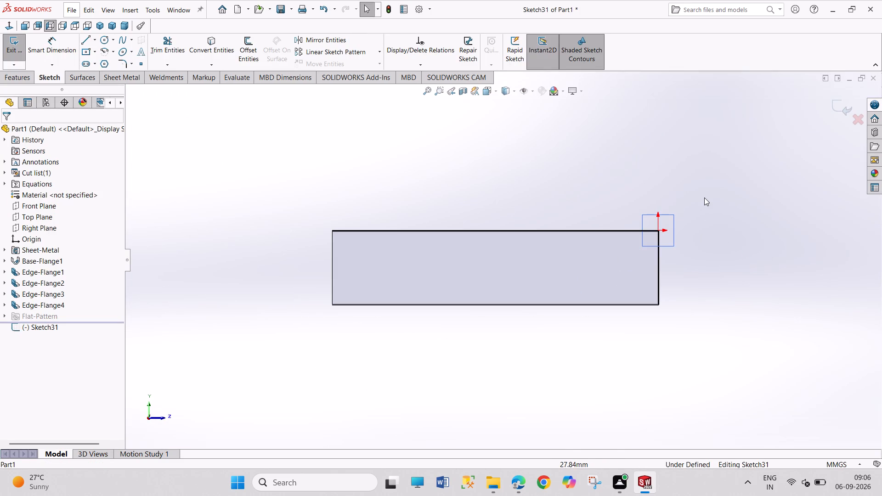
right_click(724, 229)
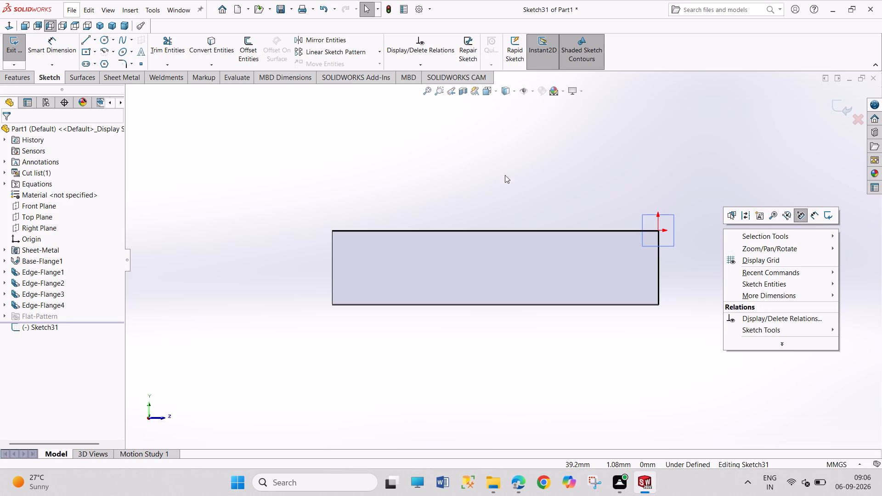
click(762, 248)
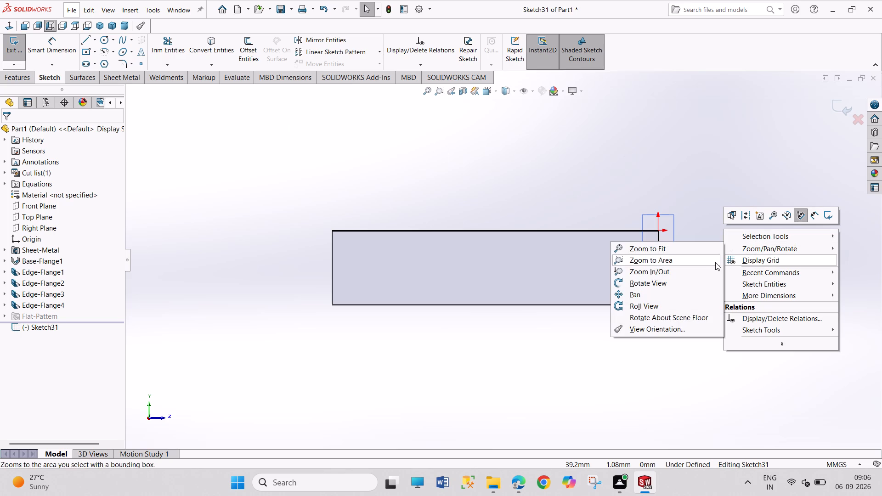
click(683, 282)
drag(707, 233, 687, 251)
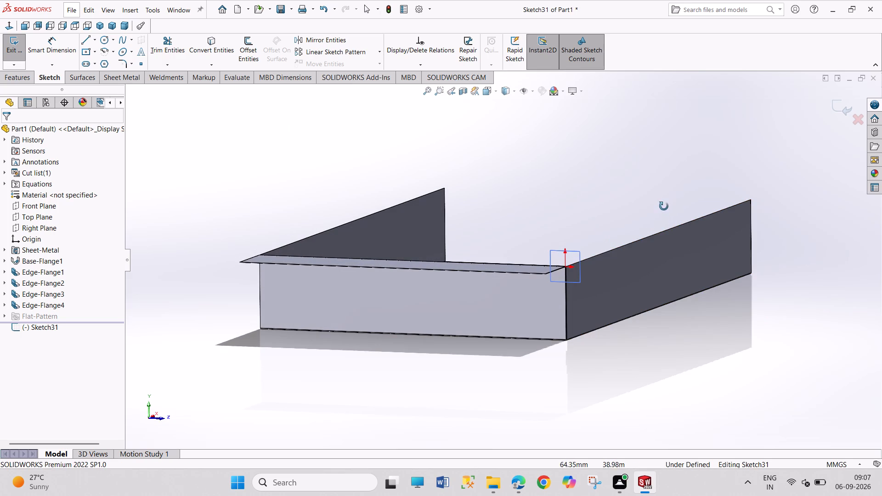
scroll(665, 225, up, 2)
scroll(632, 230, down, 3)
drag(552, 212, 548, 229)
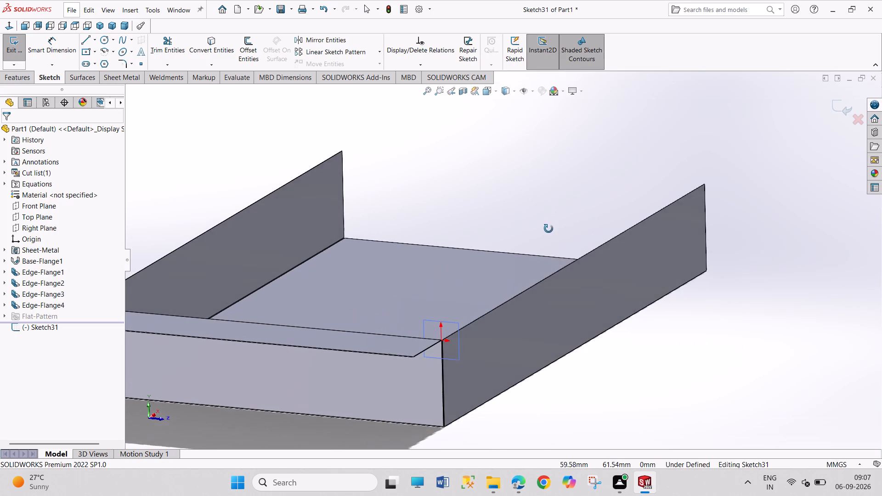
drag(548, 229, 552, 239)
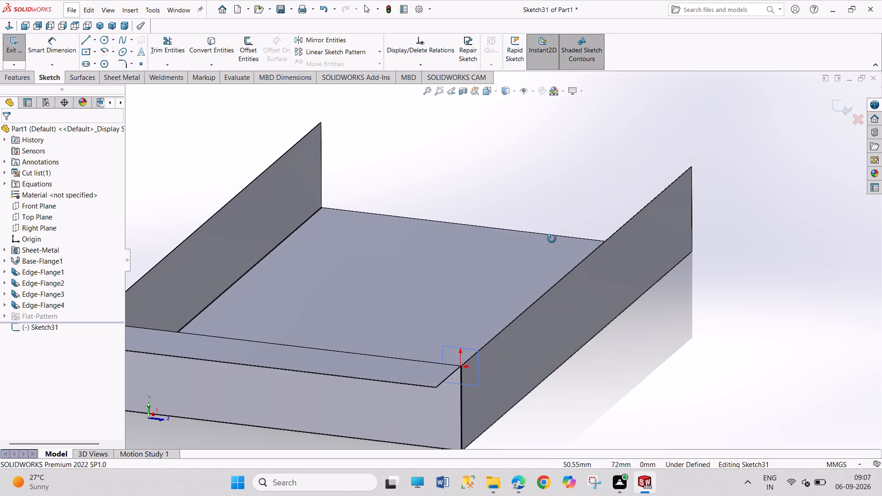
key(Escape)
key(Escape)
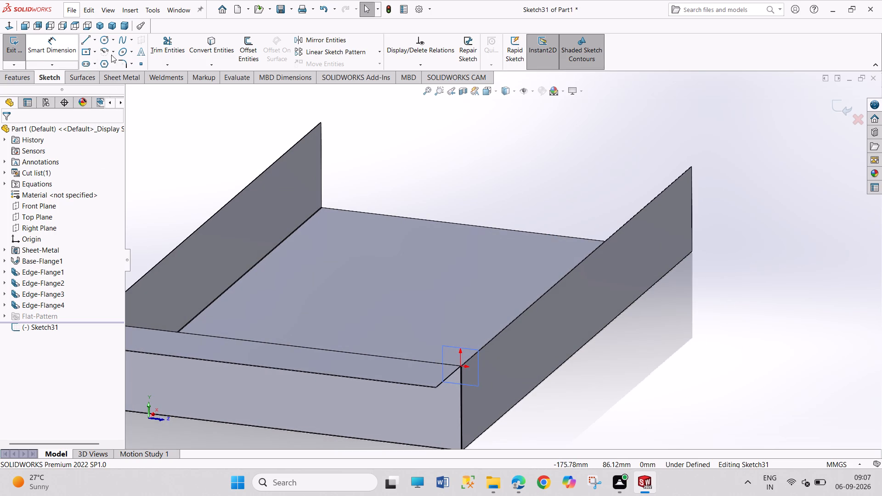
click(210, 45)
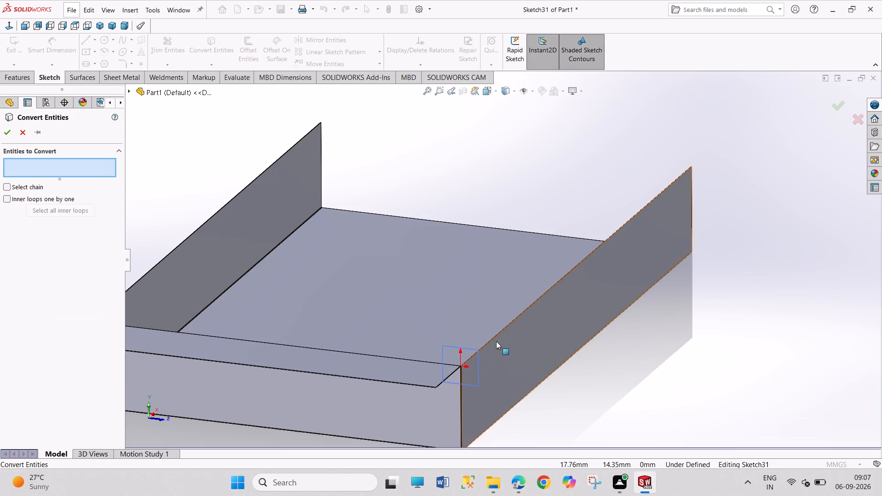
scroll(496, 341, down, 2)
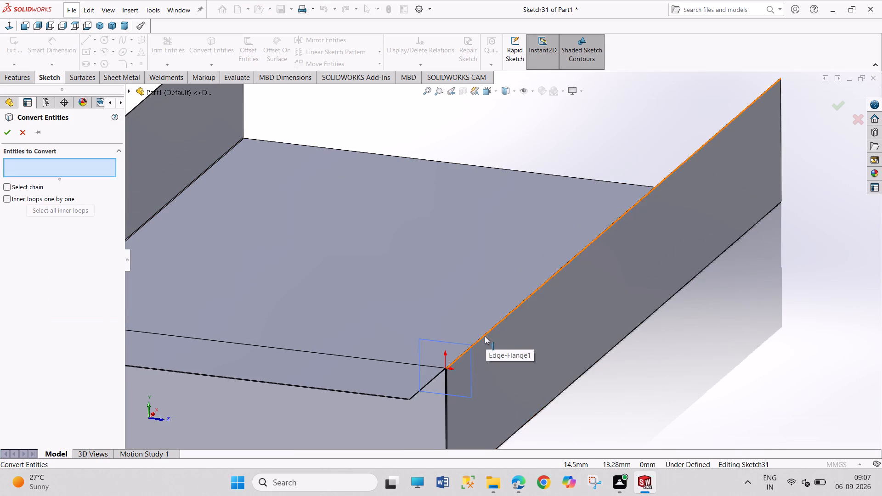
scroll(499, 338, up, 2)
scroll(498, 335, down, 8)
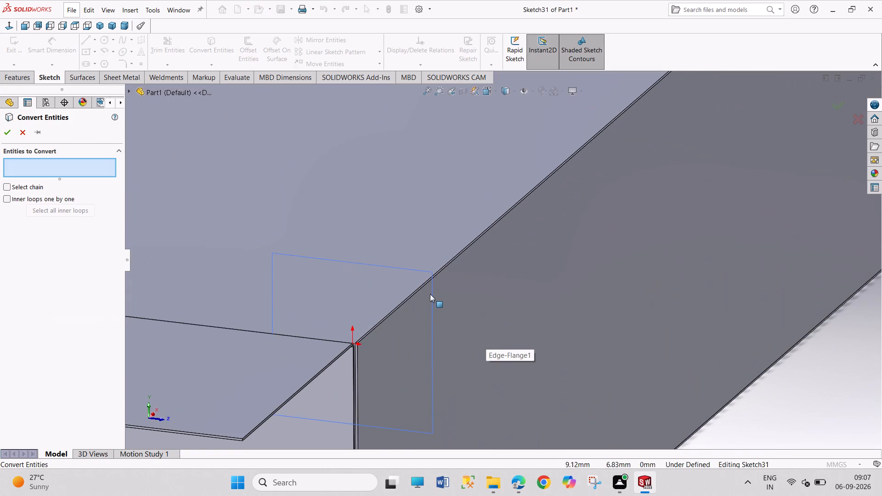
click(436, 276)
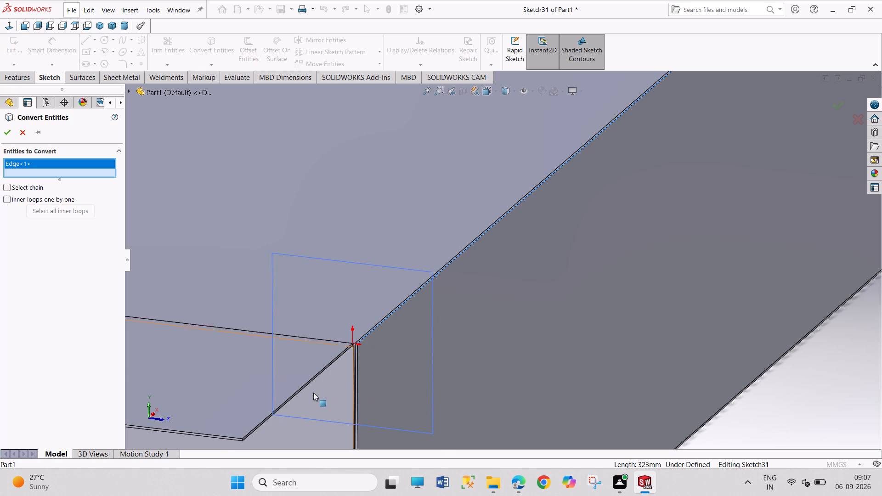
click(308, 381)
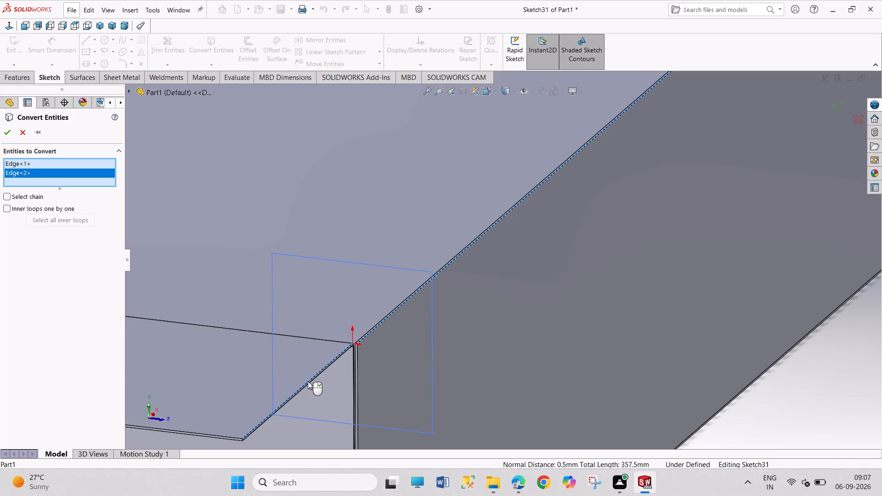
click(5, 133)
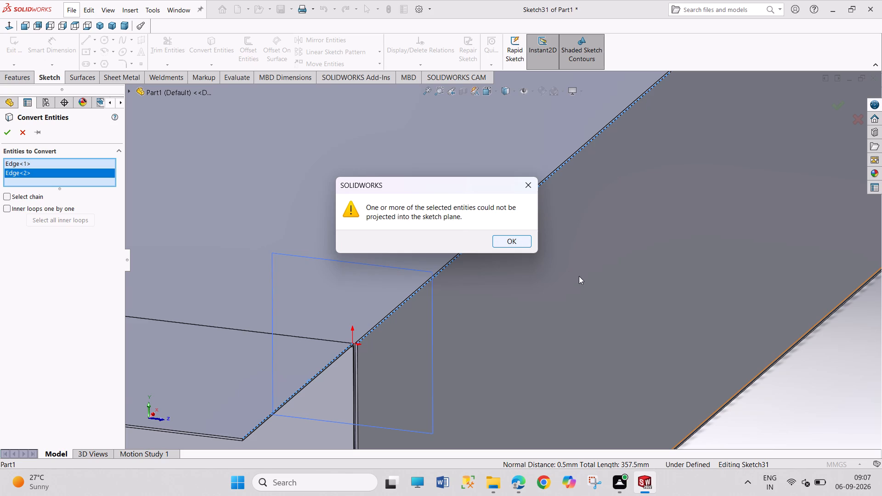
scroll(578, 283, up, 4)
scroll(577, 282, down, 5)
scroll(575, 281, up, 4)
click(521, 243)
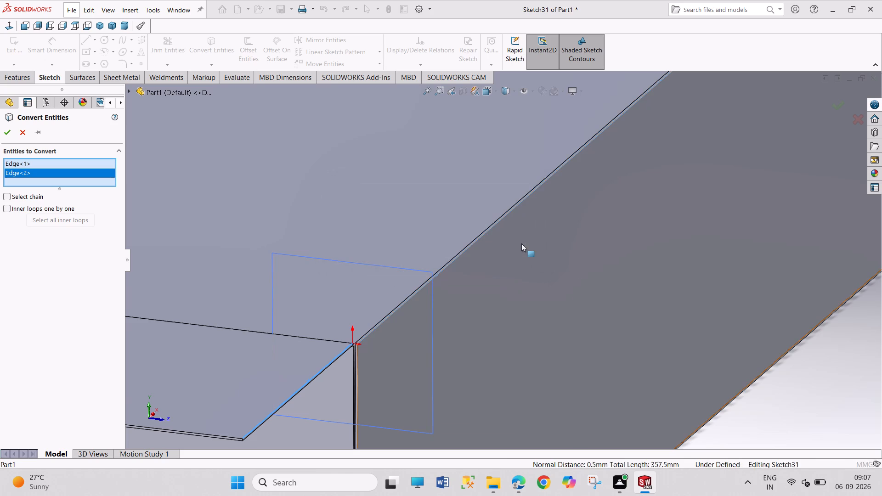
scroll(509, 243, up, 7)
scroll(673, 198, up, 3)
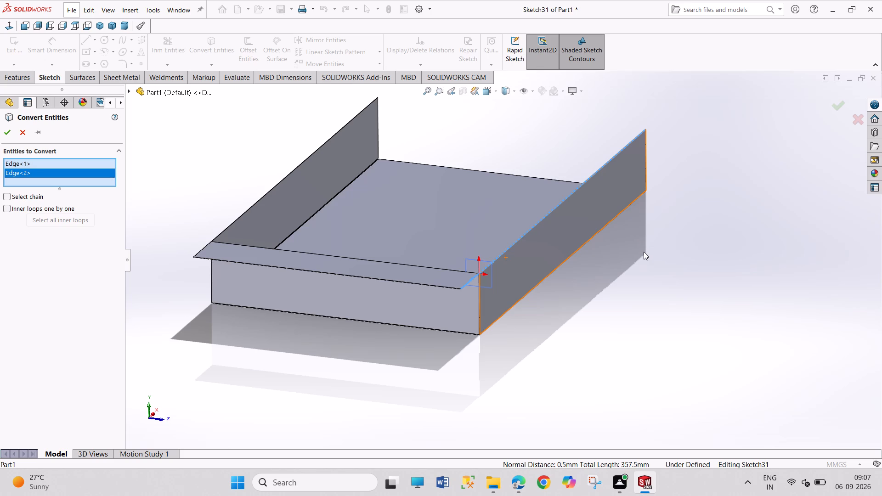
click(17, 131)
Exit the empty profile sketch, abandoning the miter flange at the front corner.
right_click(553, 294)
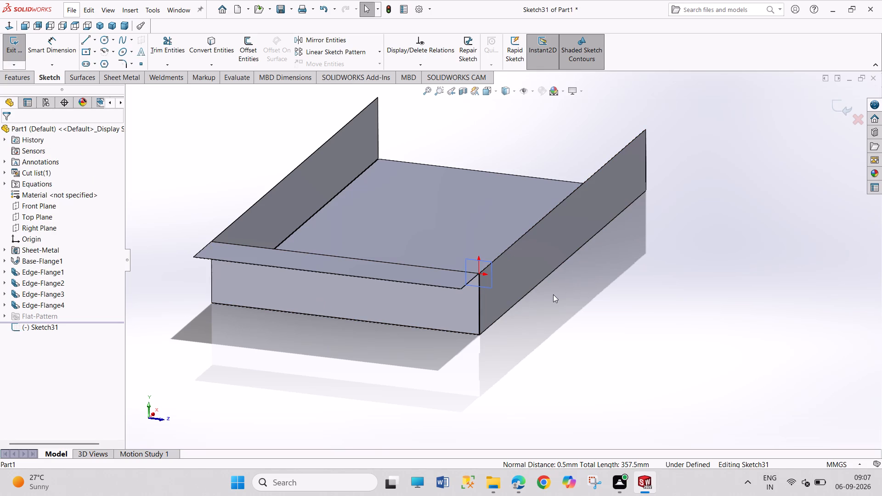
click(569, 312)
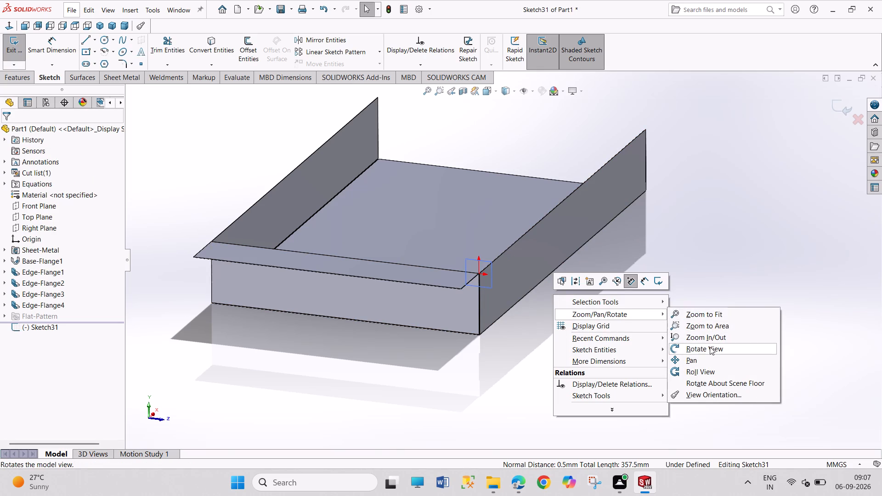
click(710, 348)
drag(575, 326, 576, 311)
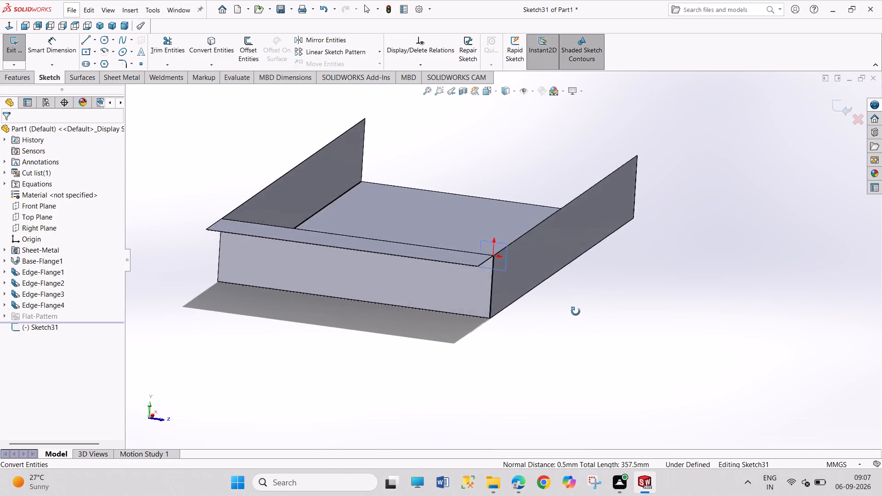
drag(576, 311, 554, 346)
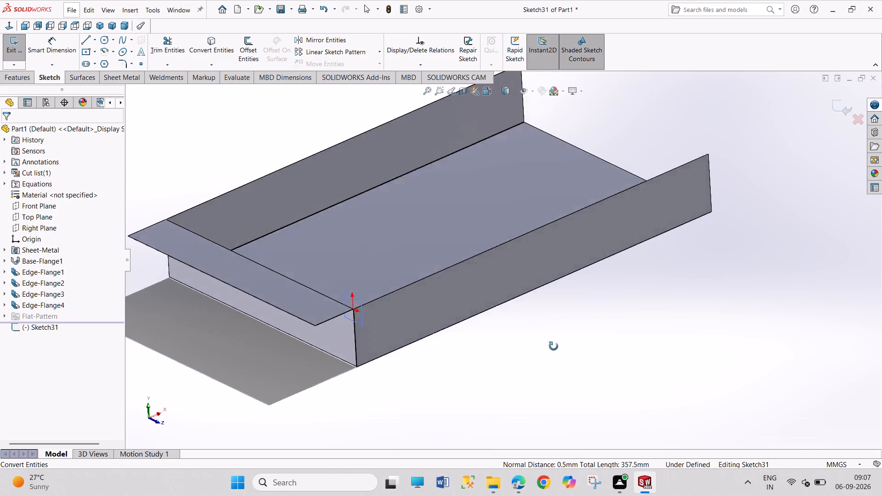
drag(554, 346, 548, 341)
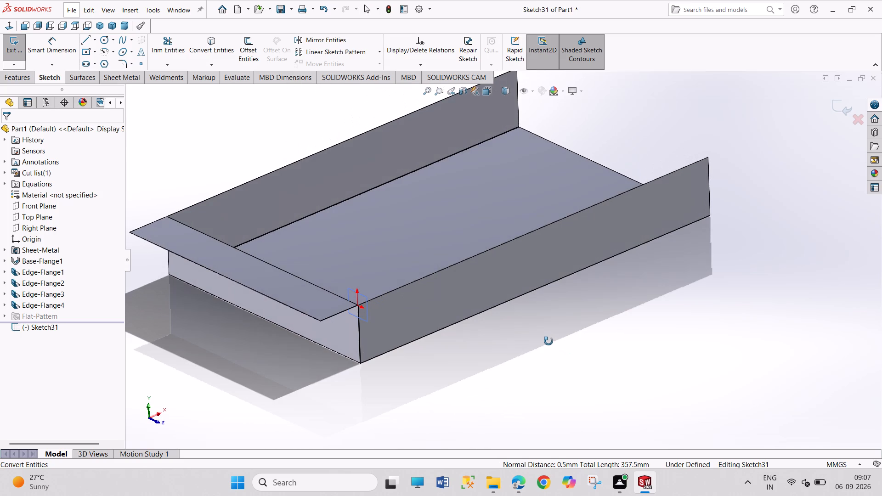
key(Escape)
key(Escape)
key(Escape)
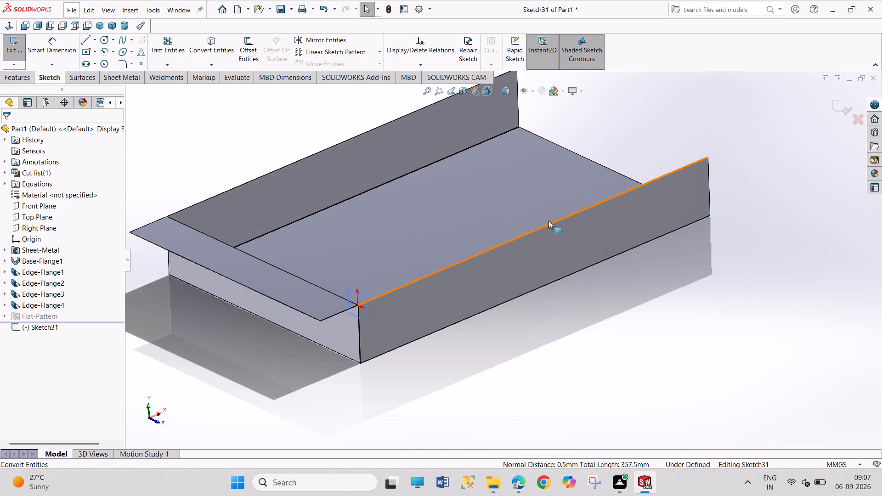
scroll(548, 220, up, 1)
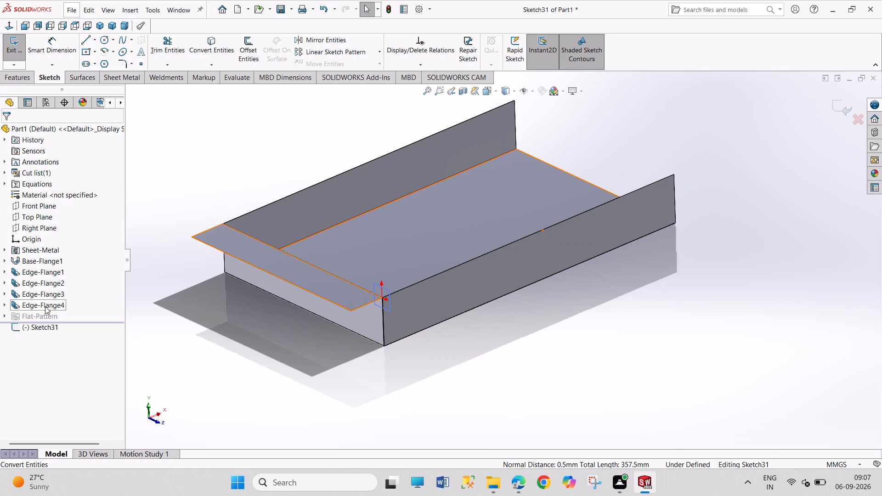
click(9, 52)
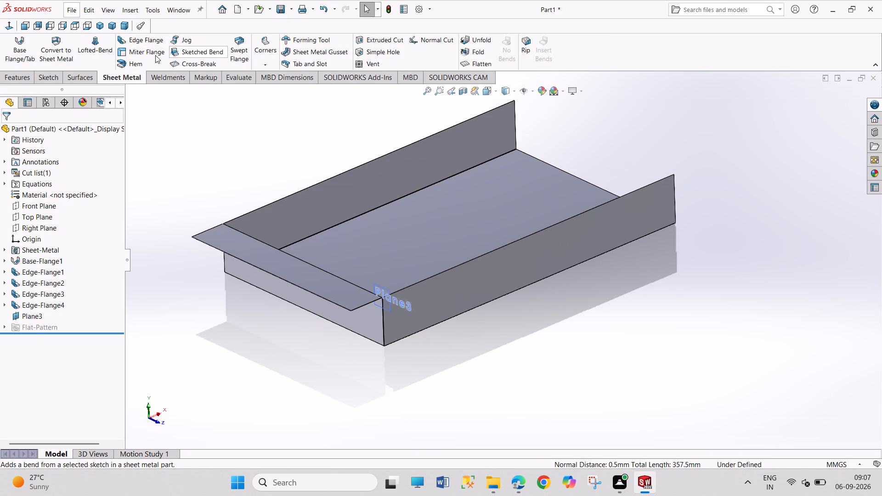
Start an edge flange on the front long wall's top edge with a custom bend radius of 0.25 mm.
click(138, 43)
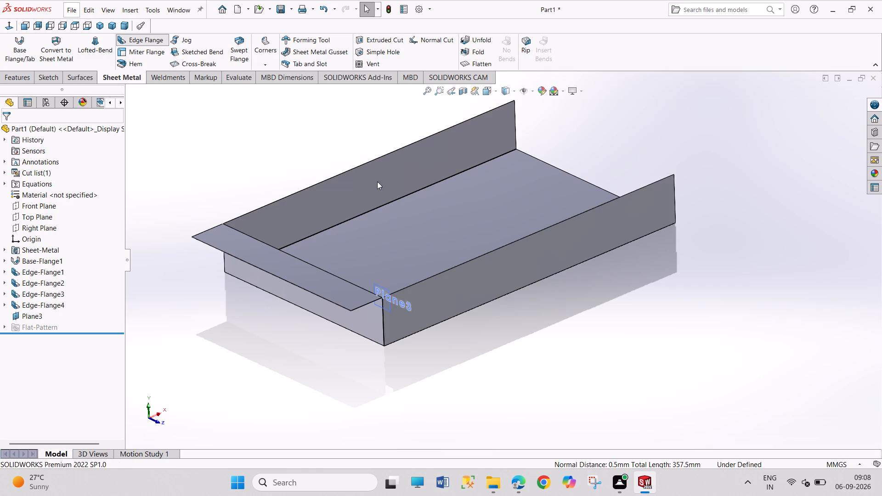
scroll(499, 259, up, 2)
scroll(485, 261, down, 3)
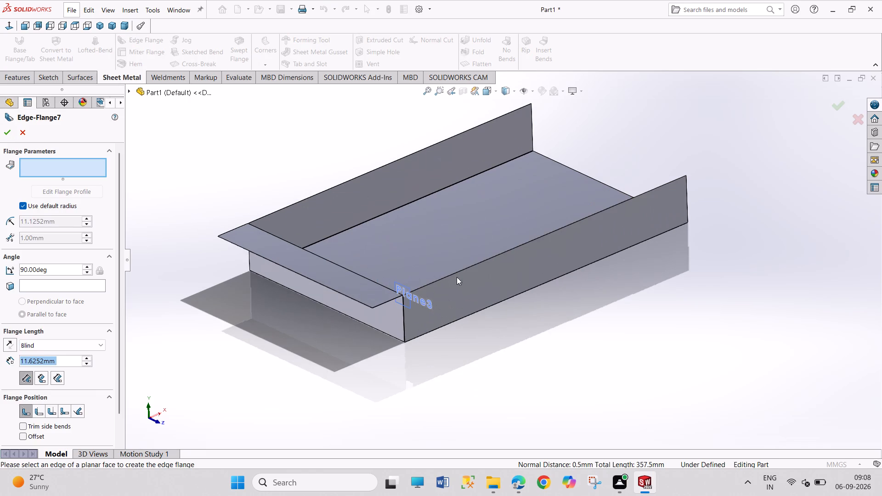
scroll(461, 277, down, 3)
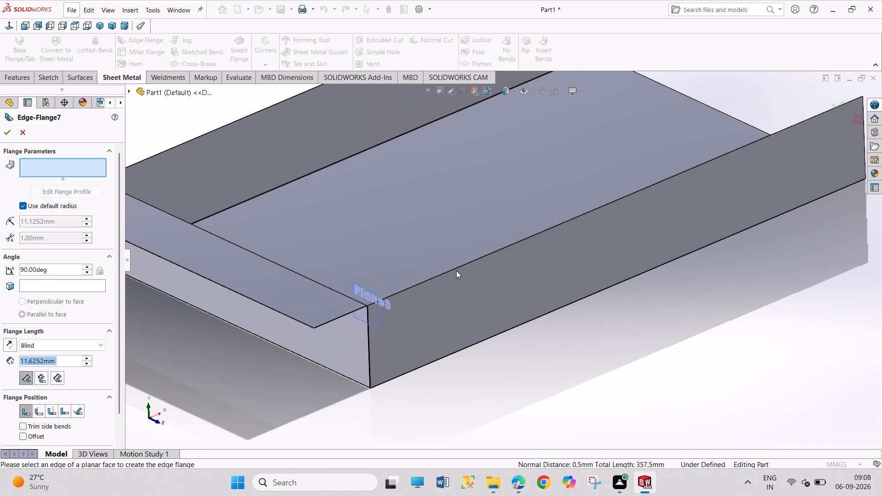
scroll(457, 271, up, 1)
scroll(457, 271, down, 5)
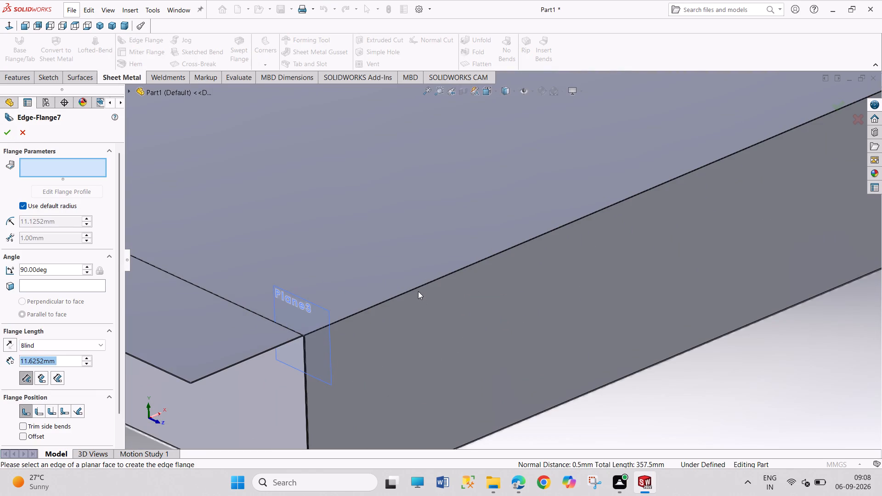
click(418, 289)
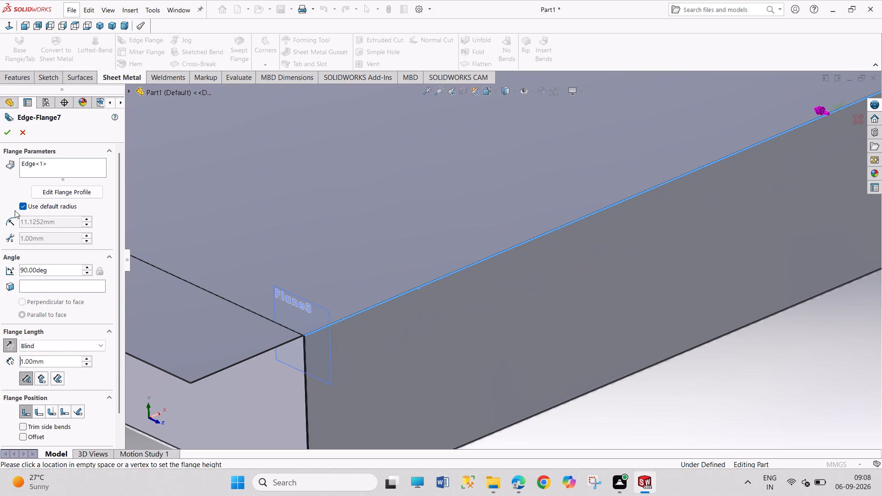
click(27, 204)
double_click(76, 226)
text(0.25)
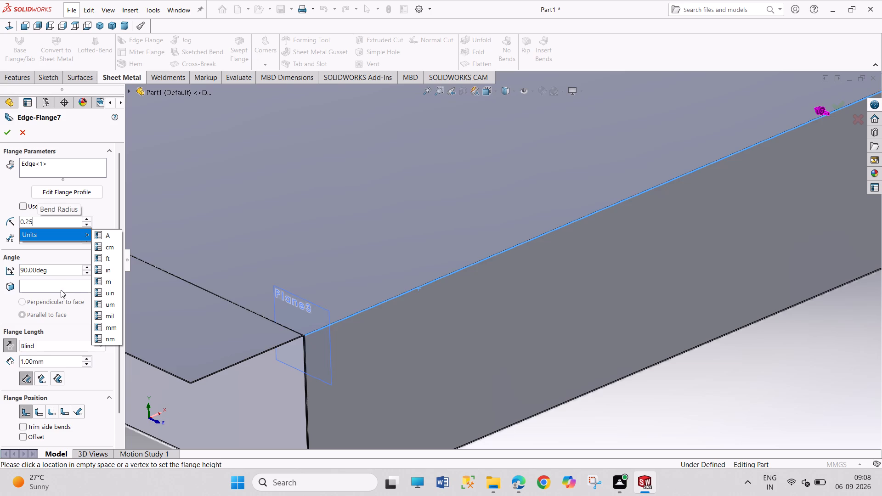
Set the new edge flange's blind length to 36 mm.
double_click(62, 360)
double_click(62, 360)
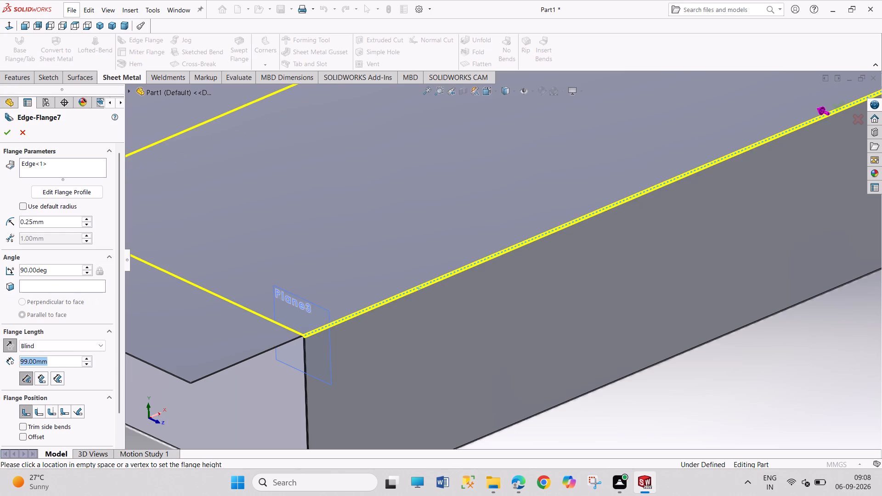
click(62, 359)
double_click(62, 359)
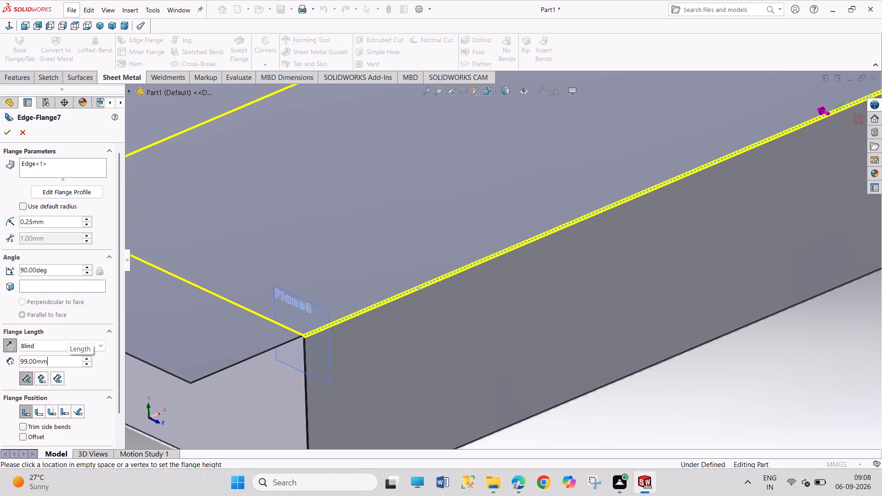
text(36)
key(Return)
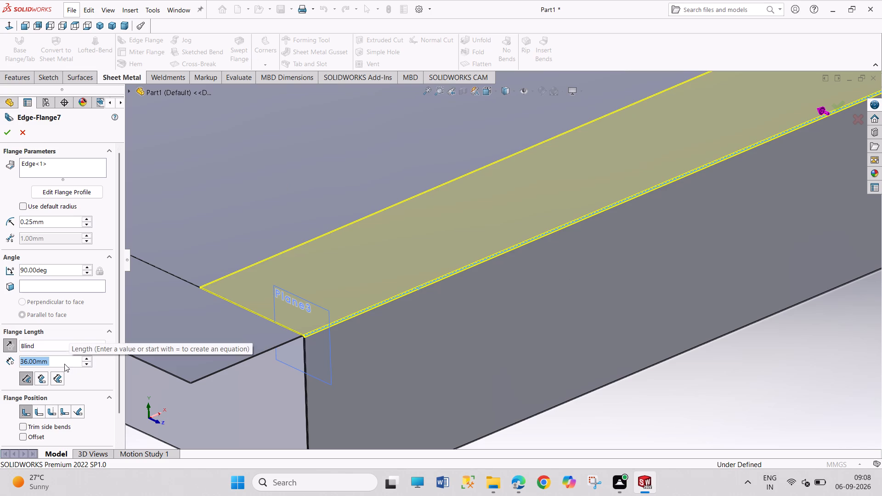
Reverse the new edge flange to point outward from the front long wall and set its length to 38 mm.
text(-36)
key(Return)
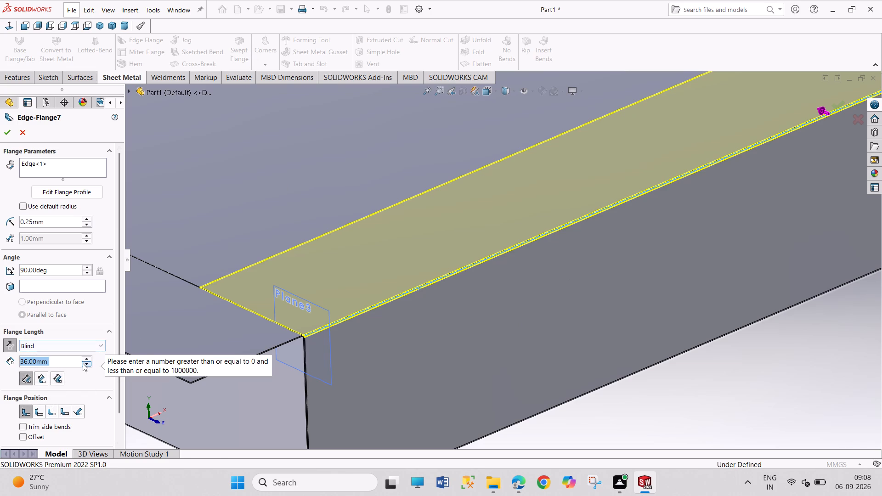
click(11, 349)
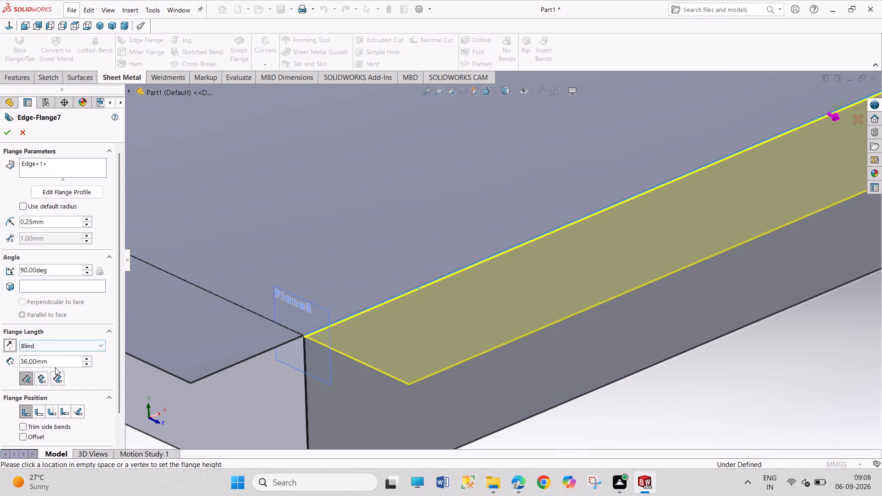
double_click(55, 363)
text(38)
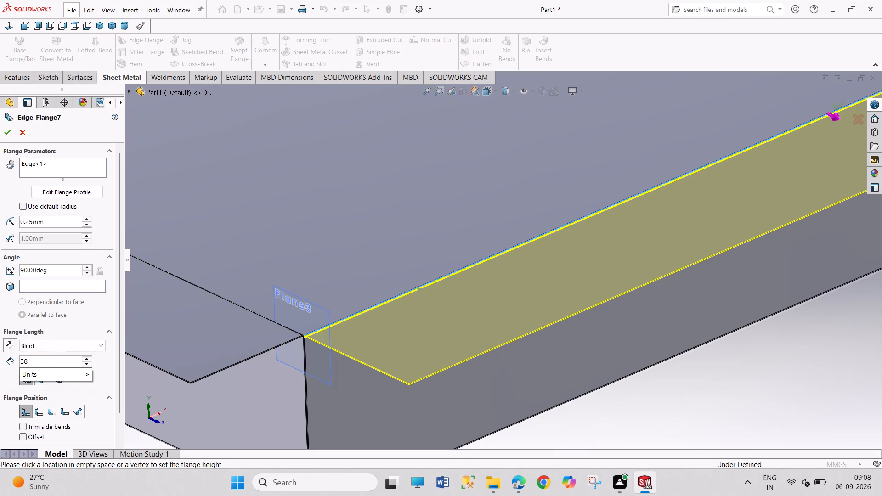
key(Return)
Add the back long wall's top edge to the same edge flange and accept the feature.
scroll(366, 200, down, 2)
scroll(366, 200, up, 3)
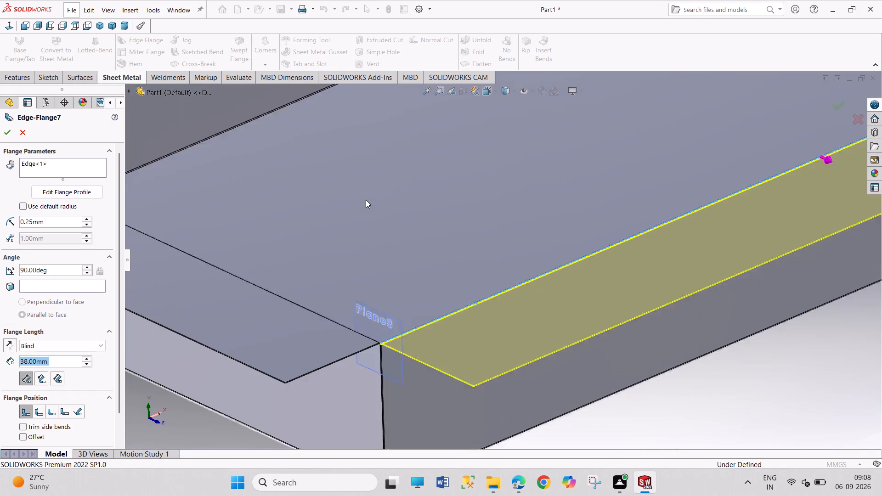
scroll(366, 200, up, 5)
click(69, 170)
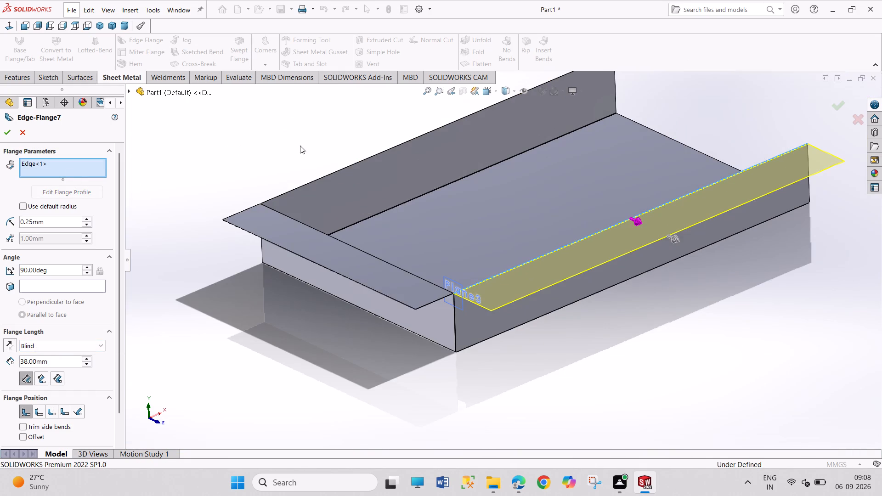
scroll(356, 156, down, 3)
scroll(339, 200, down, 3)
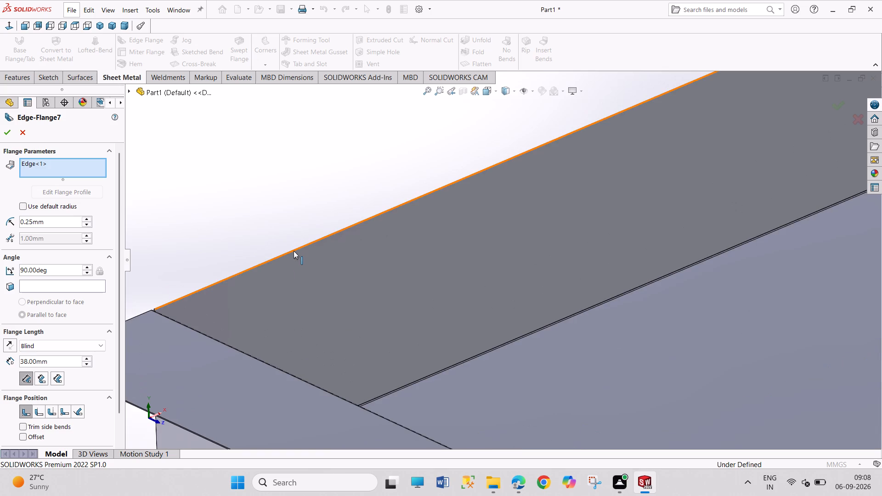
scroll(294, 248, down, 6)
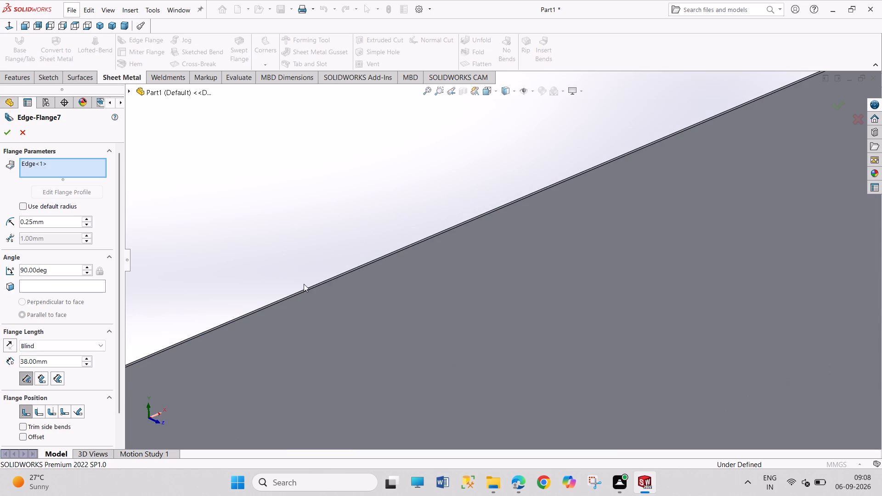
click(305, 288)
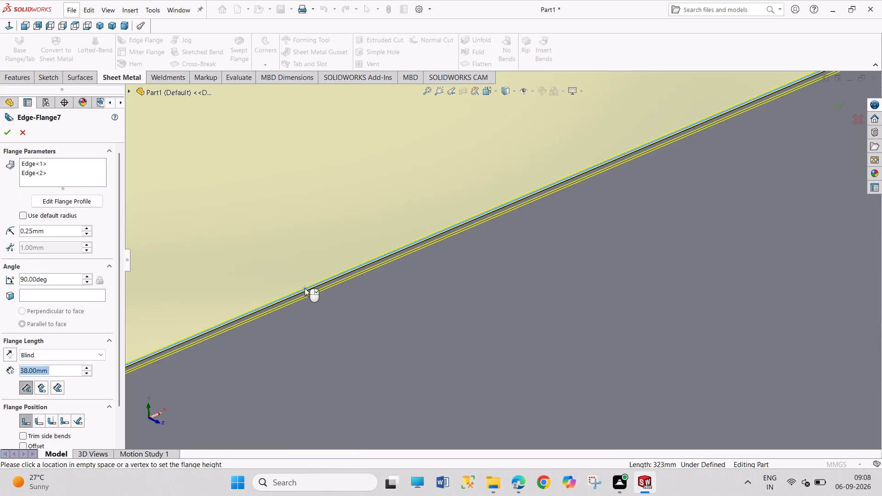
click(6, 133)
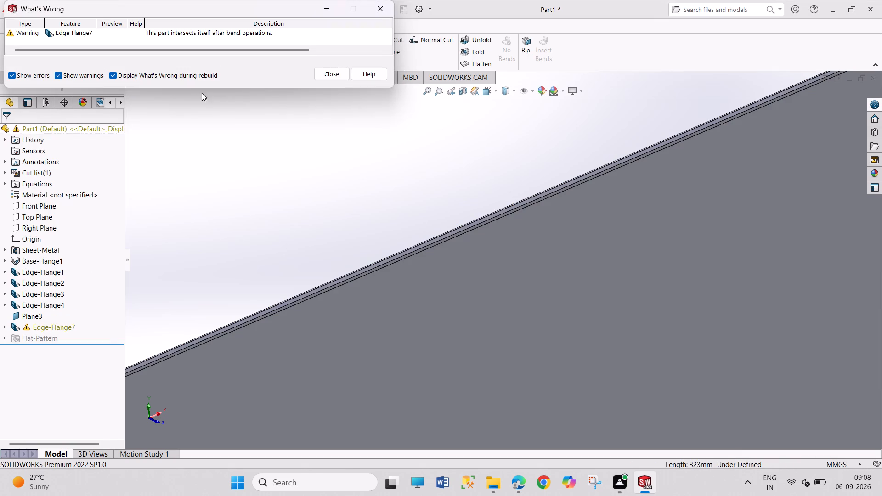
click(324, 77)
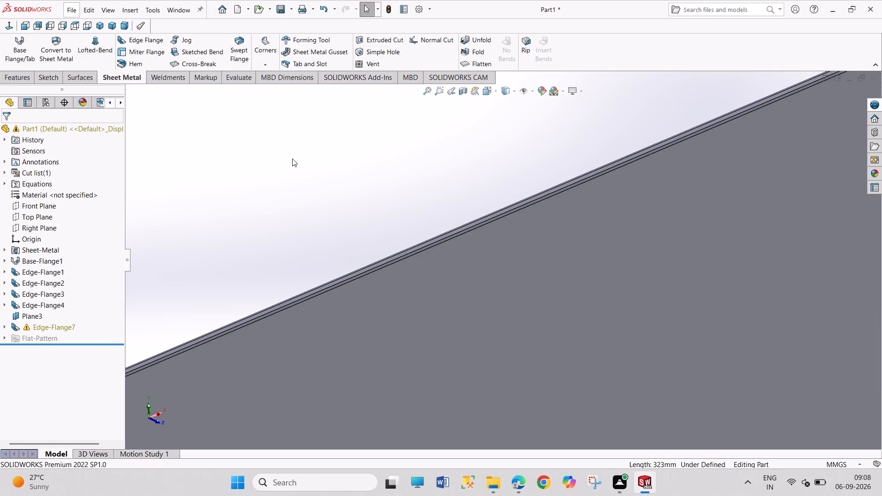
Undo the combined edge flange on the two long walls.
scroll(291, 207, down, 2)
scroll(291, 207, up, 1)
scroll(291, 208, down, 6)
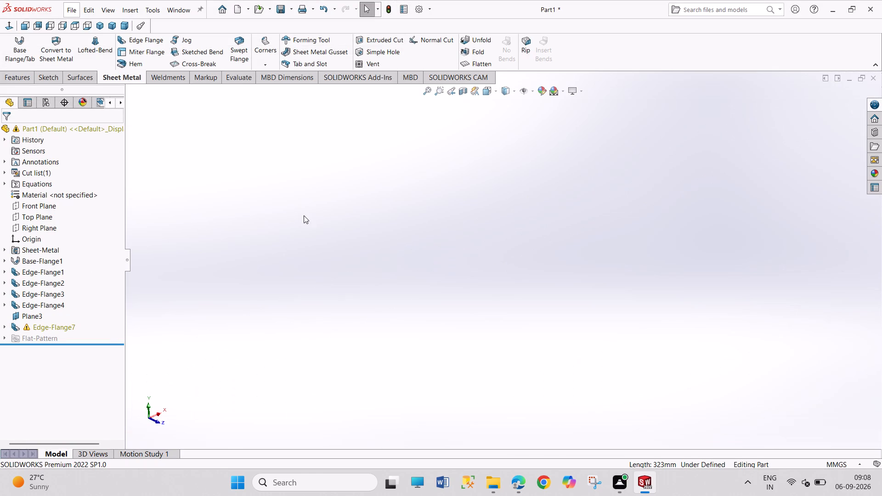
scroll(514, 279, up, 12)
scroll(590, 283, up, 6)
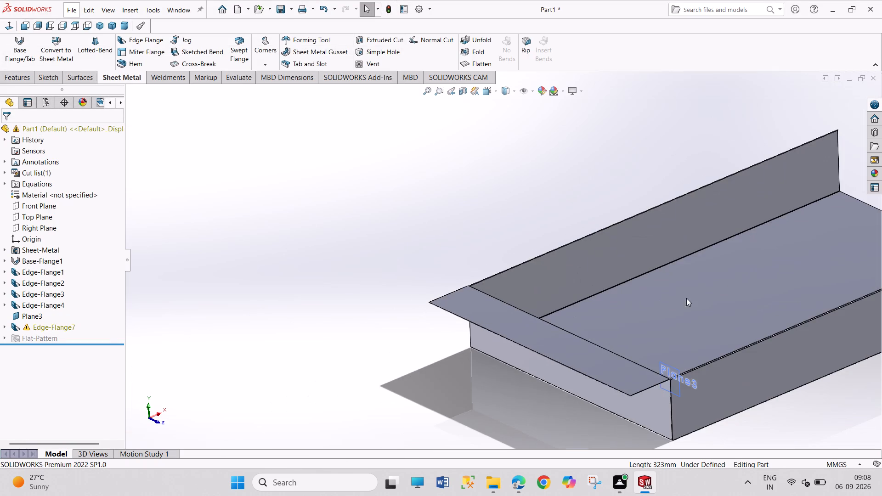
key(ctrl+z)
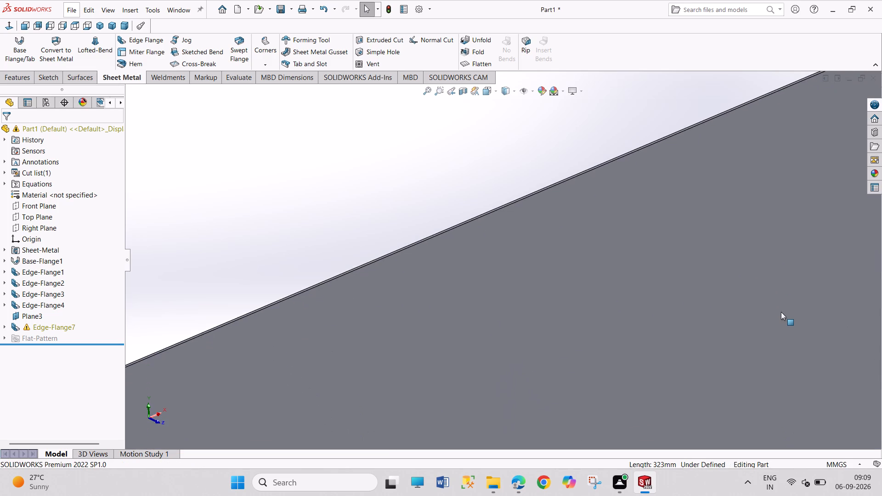
Start an edge flange on the front long wall's top edge with a blind length of 38 mm.
scroll(781, 312, down, 2)
scroll(781, 312, up, 18)
scroll(763, 241, down, 2)
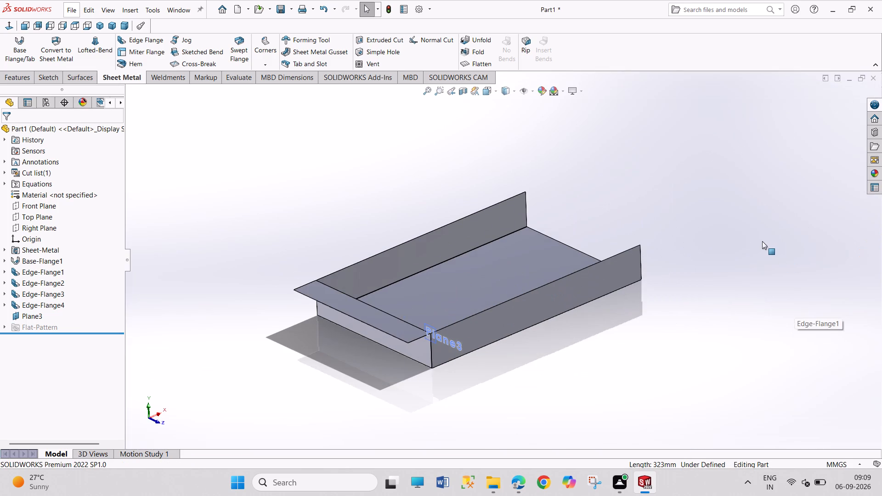
click(136, 44)
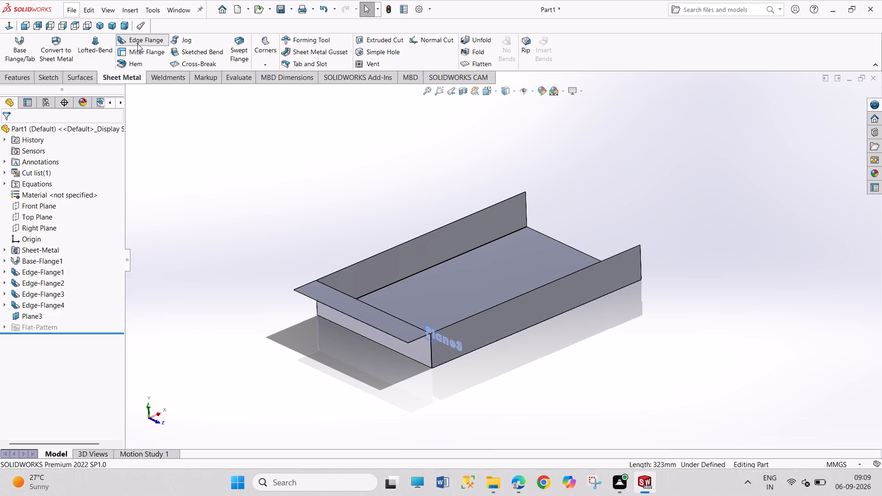
scroll(519, 307, up, 1)
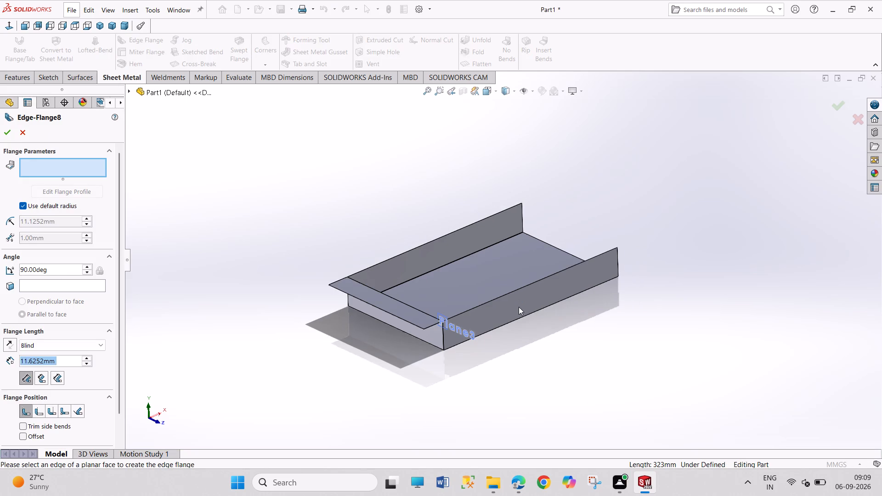
scroll(519, 307, down, 1)
scroll(491, 282, down, 6)
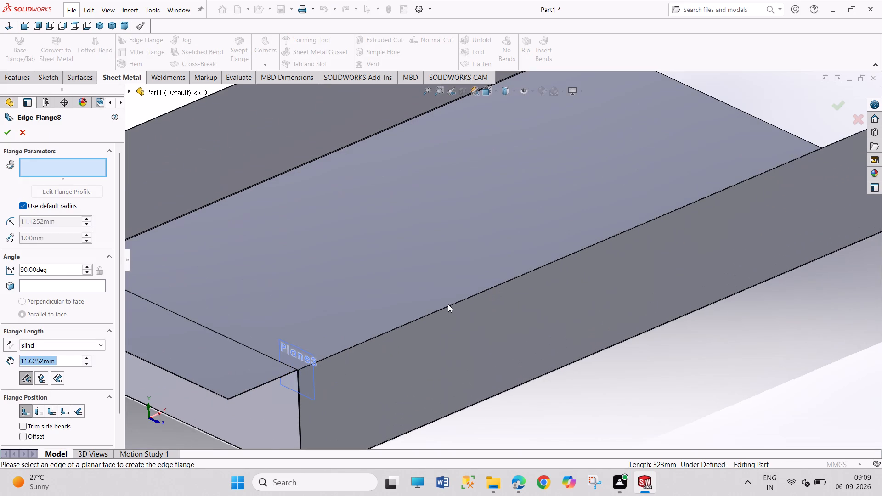
scroll(450, 306, down, 4)
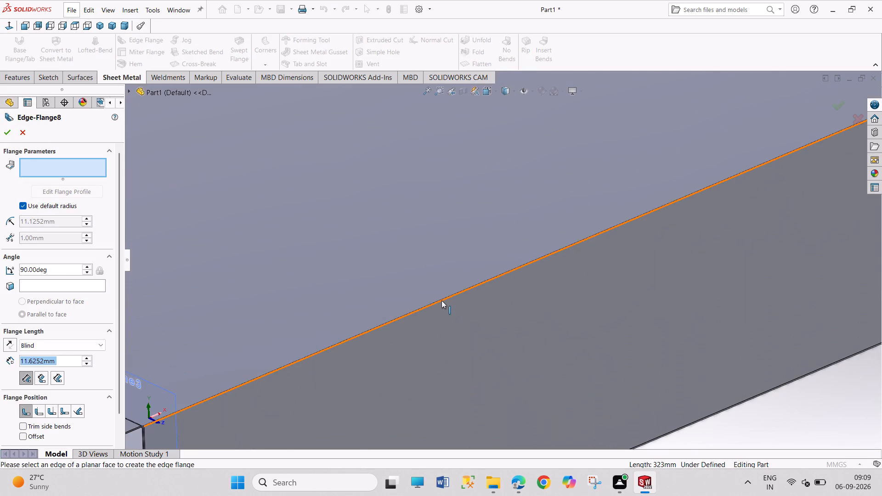
click(441, 300)
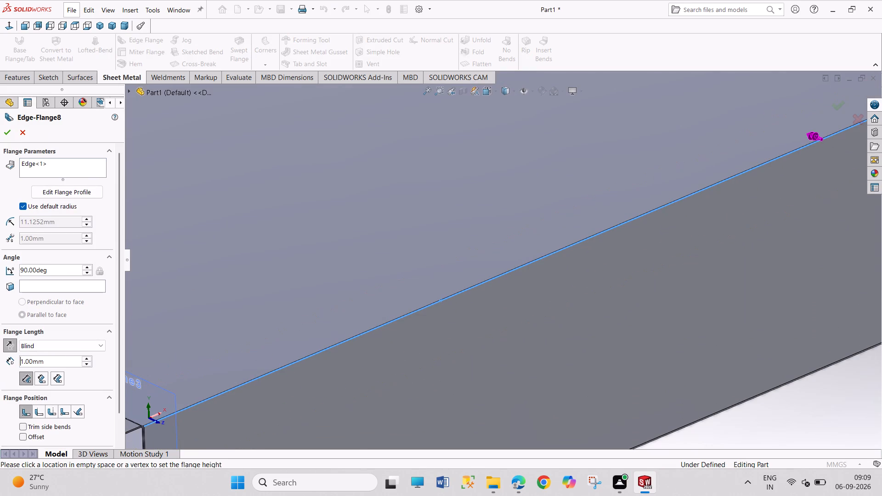
double_click(45, 362)
text(38)
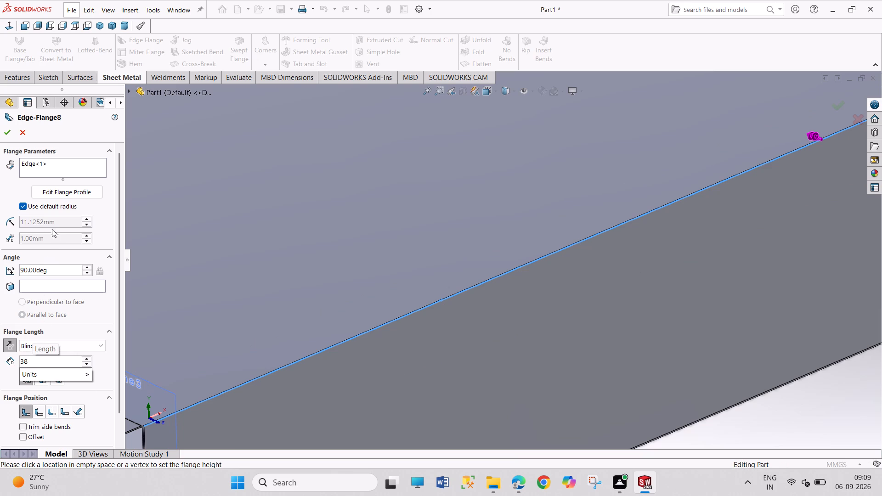
Give the front edge flange a custom bend radius of 0.25 mm and accept it.
click(23, 206)
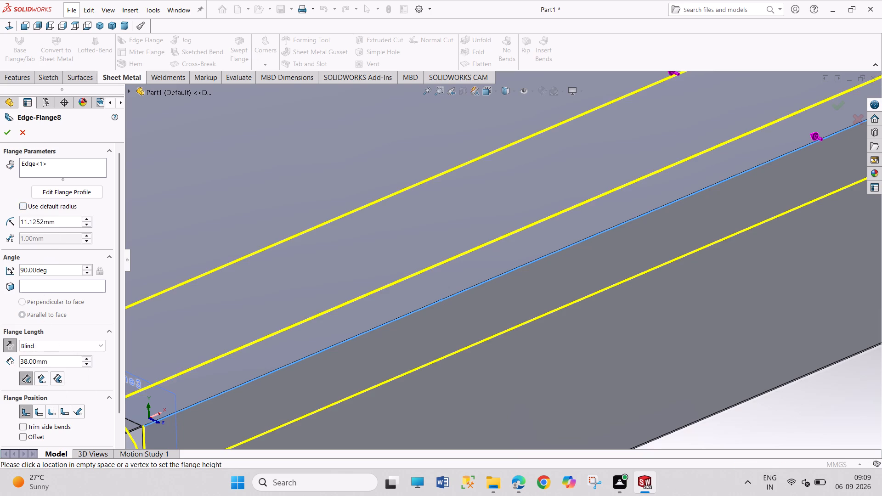
double_click(57, 222)
text(0.25)
key(Return)
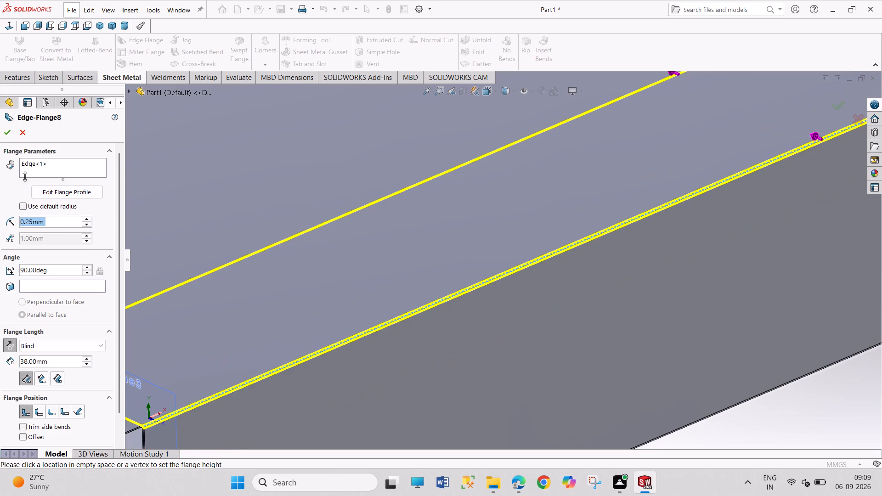
click(6, 134)
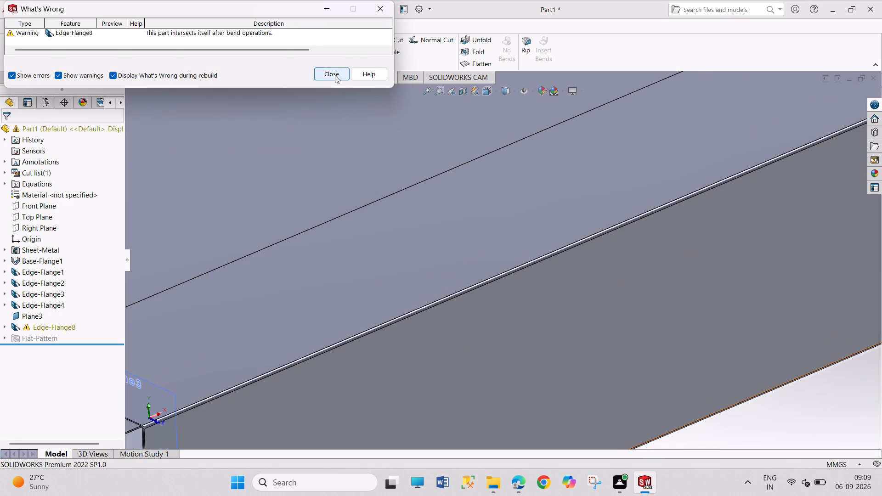
click(335, 75)
Edit the front long wall's rim flange and reverse its direction to point outward.
scroll(369, 274, up, 3)
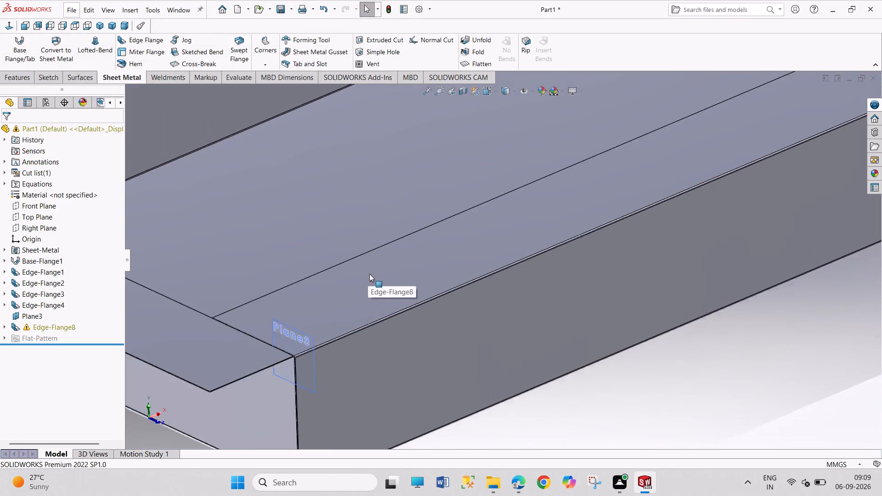
scroll(369, 274, up, 1)
scroll(414, 281, up, 3)
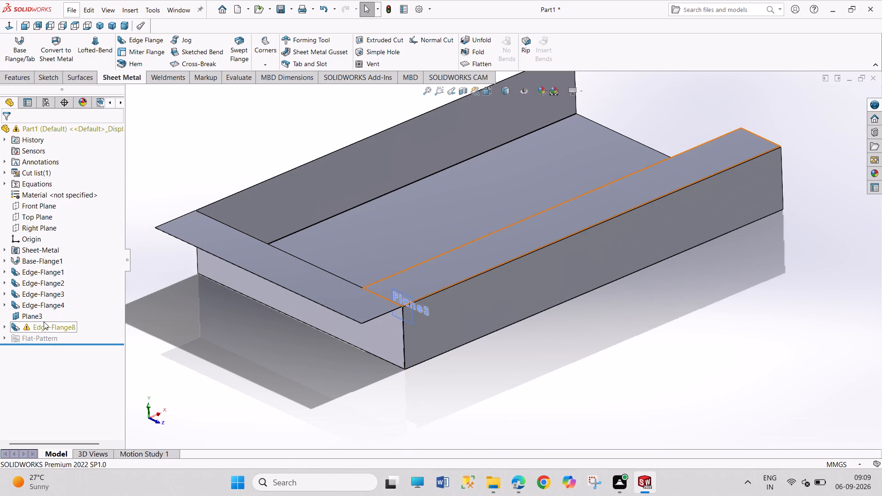
right_click(44, 321)
click(48, 217)
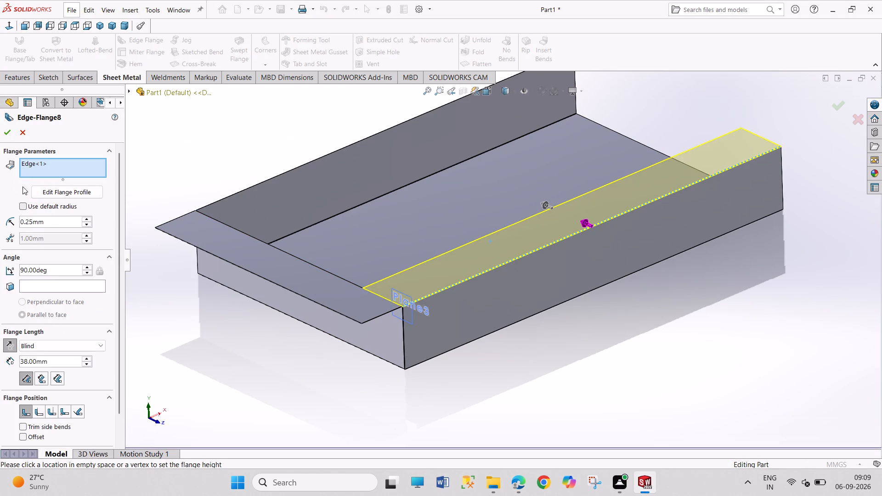
click(10, 345)
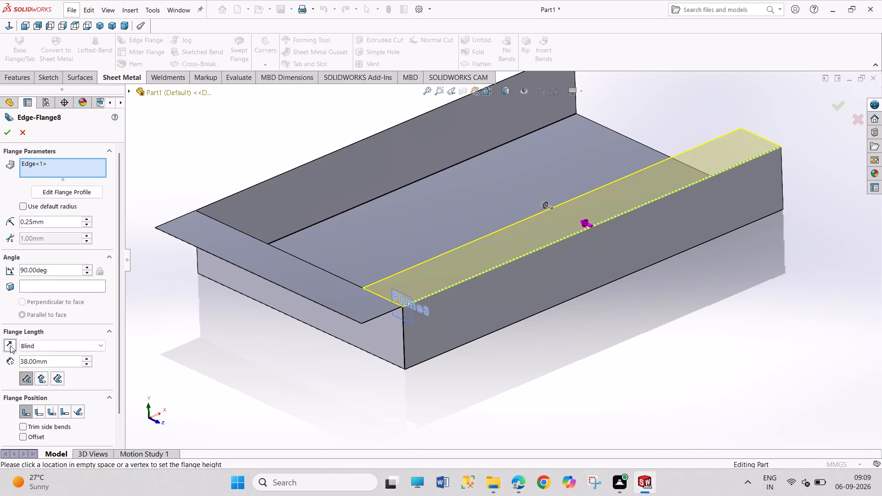
click(1, 128)
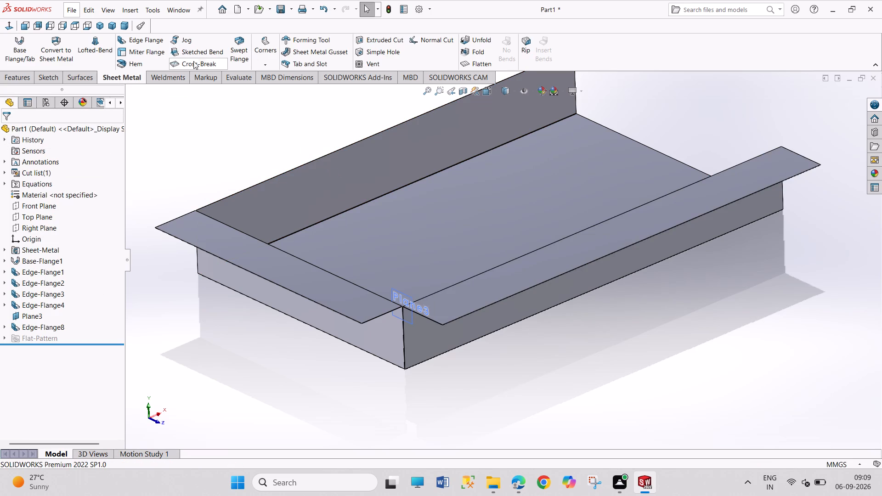
Start an edge flange on the back long wall's top edge with a blind length of 38 mm.
click(146, 43)
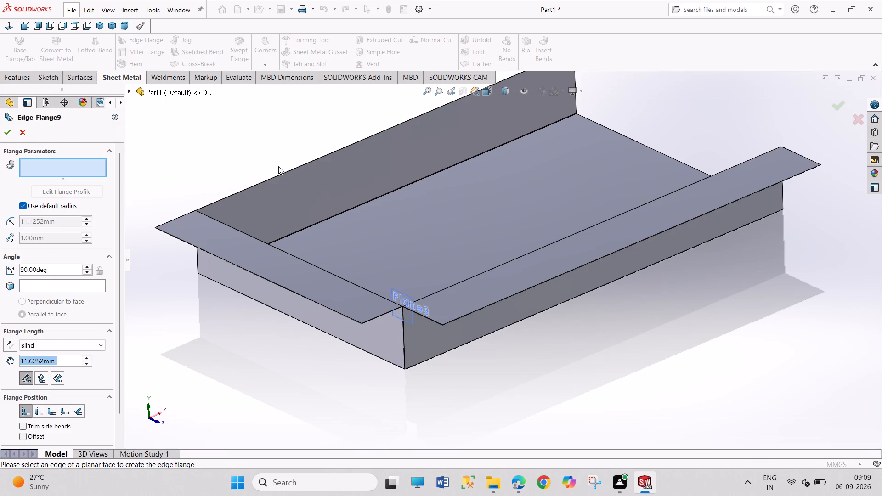
scroll(281, 170, up, 2)
scroll(414, 184, down, 3)
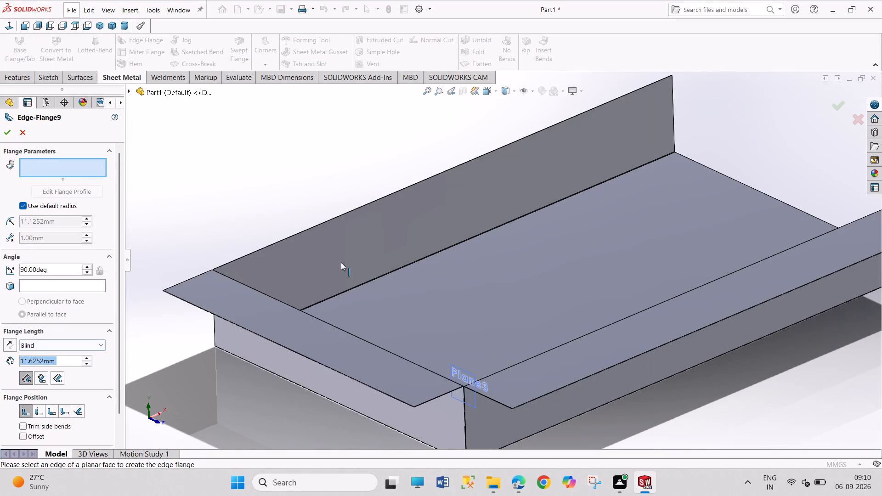
scroll(328, 237, up, 2)
scroll(327, 236, down, 3)
scroll(437, 249, down, 4)
scroll(360, 277, down, 4)
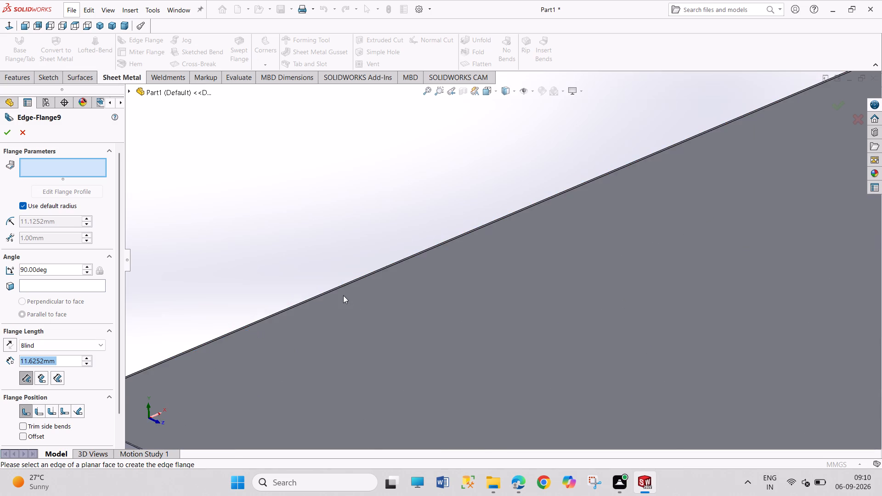
scroll(386, 291, up, 2)
scroll(386, 291, down, 1)
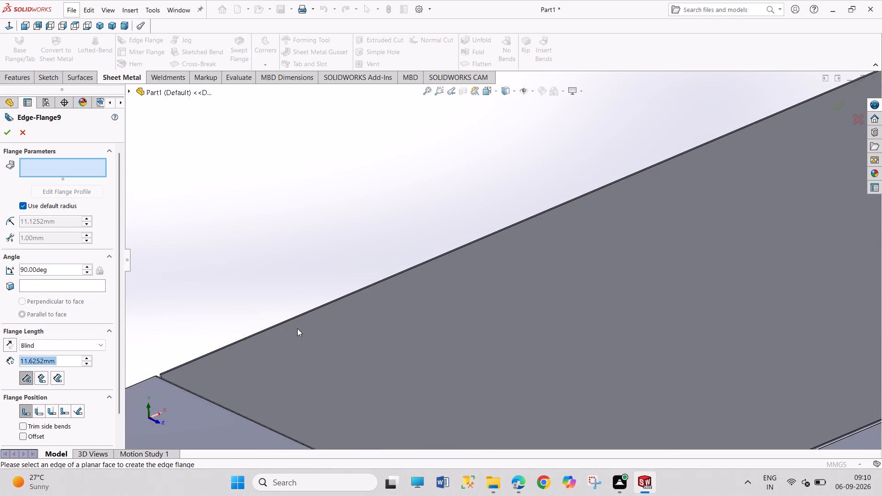
click(273, 328)
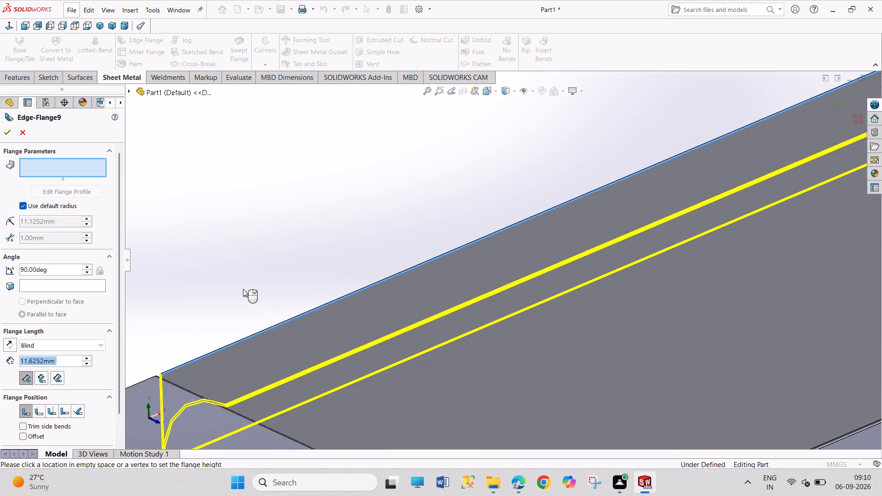
double_click(53, 360)
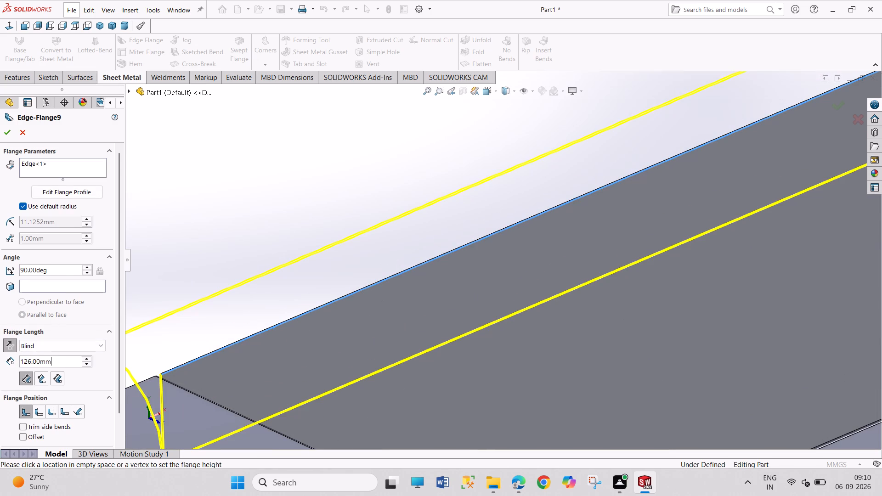
text(38)
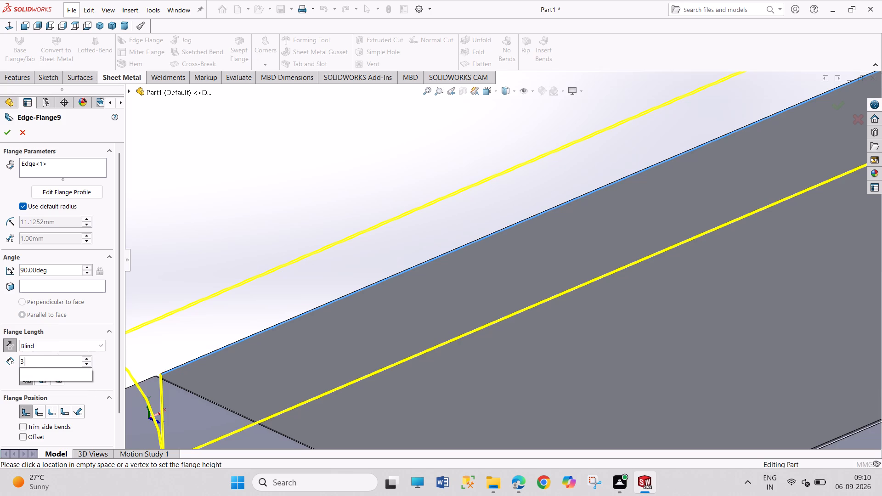
Give the back edge flange a custom bend radius of 0.25 mm and accept it.
click(21, 206)
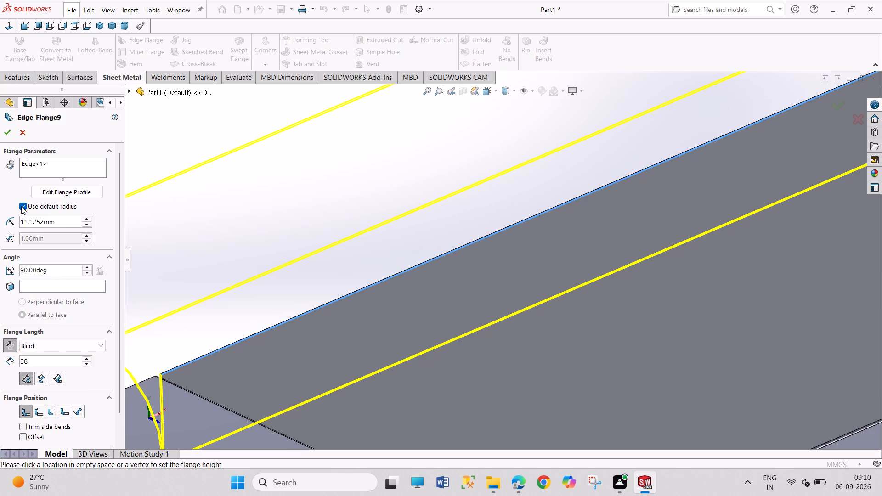
double_click(58, 223)
text(0.25)
key(Return)
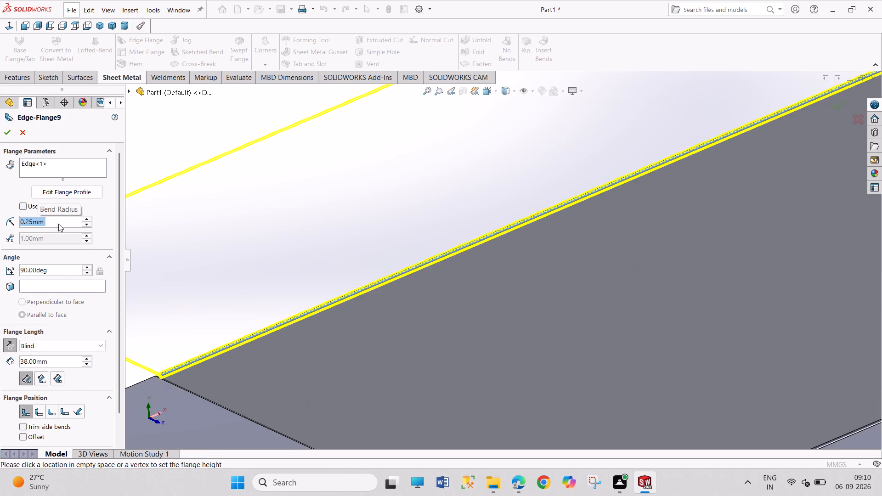
click(9, 133)
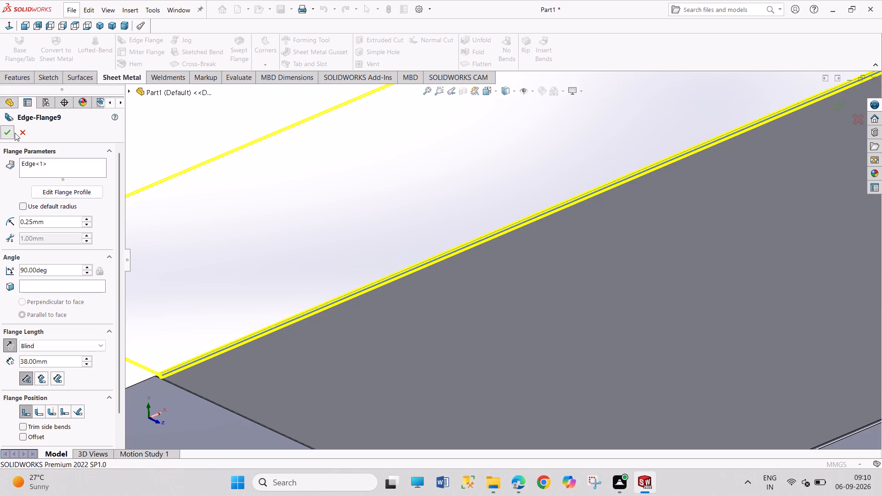
Inspect the corners where the short wall's rim flange meets the long walls' rim flanges.
scroll(285, 292, up, 6)
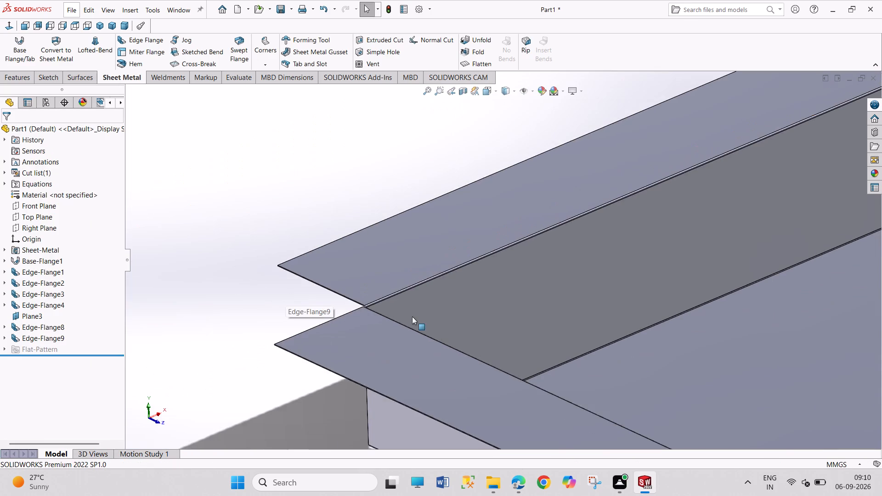
scroll(412, 316, up, 5)
scroll(656, 364, down, 3)
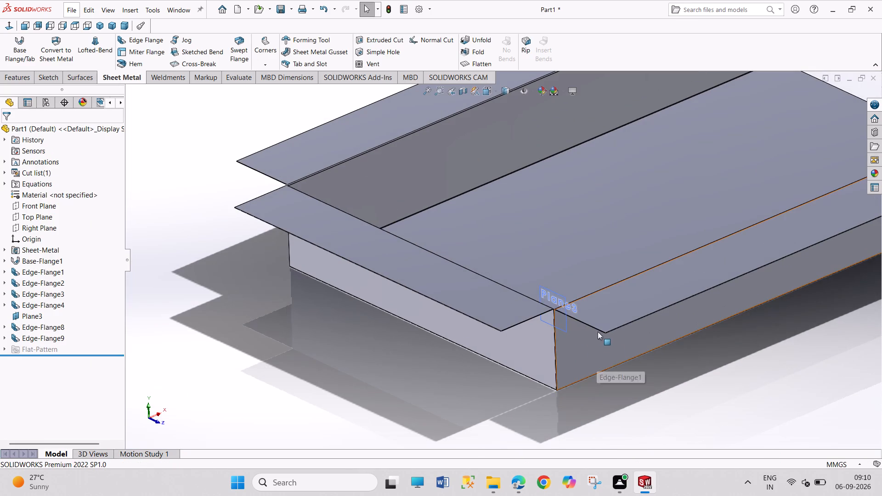
scroll(582, 327, down, 4)
scroll(504, 268, down, 11)
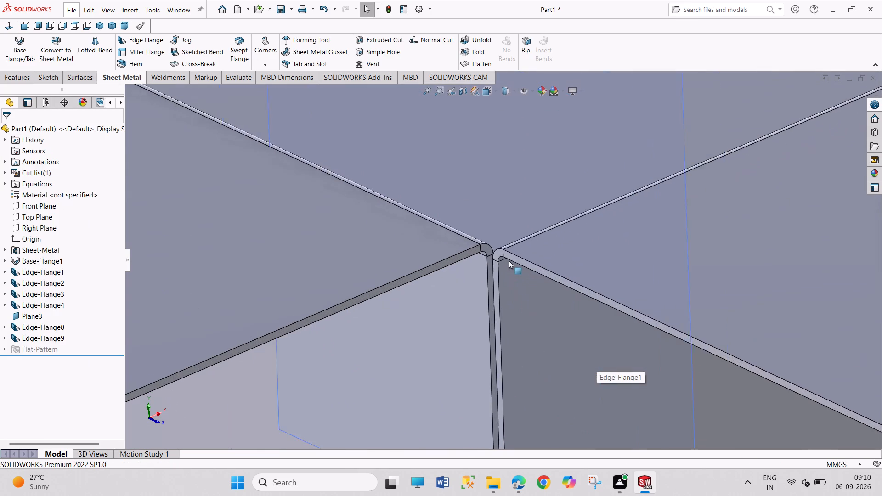
scroll(509, 260, down, 6)
scroll(489, 283, up, 4)
scroll(538, 311, up, 5)
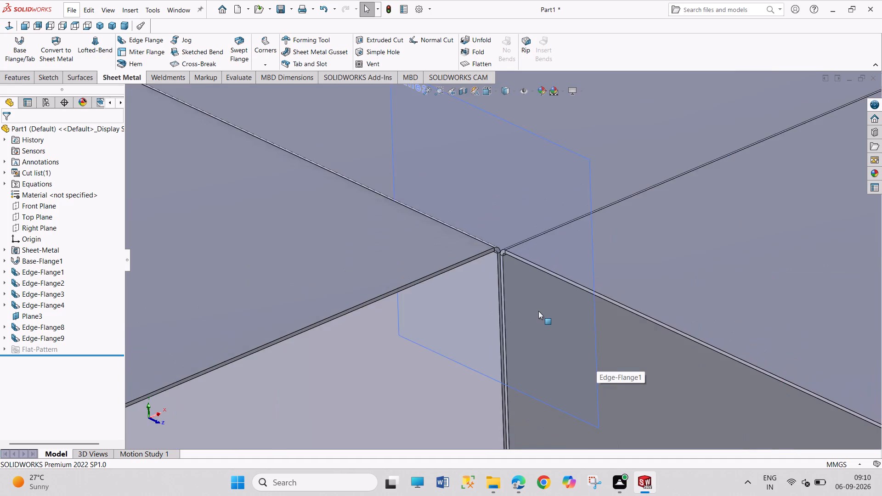
scroll(538, 311, up, 11)
scroll(542, 321, down, 1)
scroll(540, 321, up, 1)
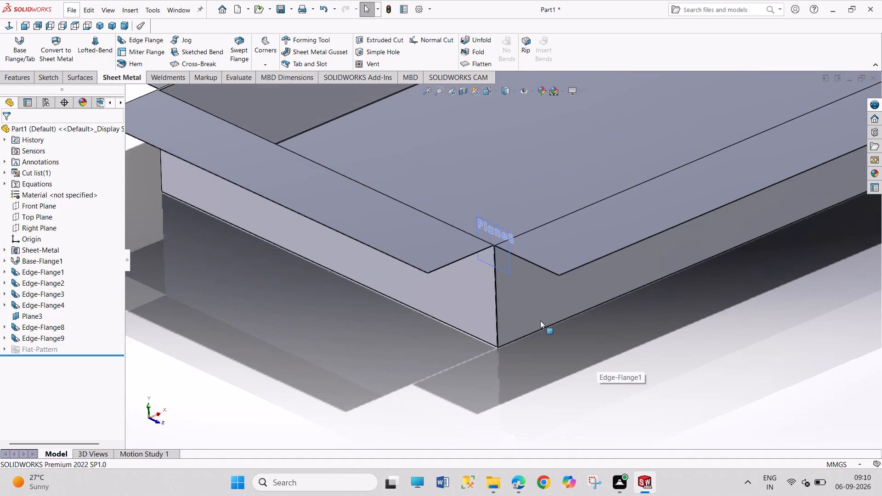
scroll(540, 321, up, 6)
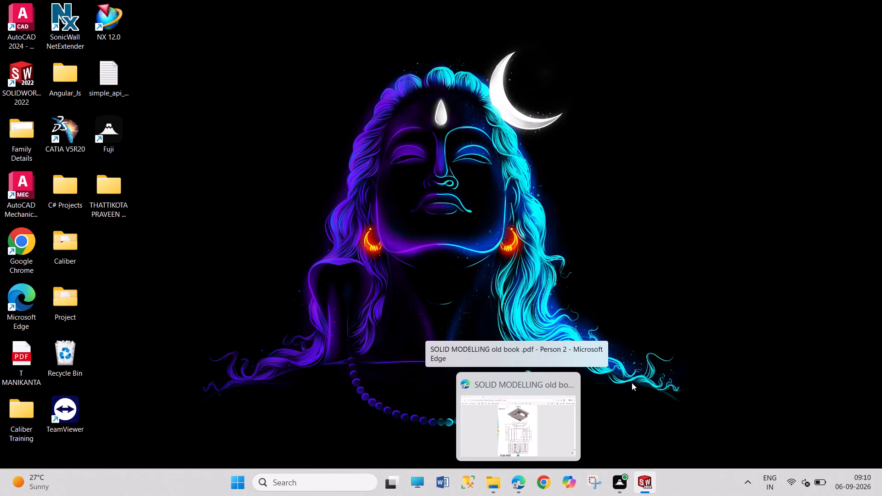
Compare the flanged model from several angles with the Exercise 6 drawing in the PDF.
middle_drag(628, 379, 551, 421)
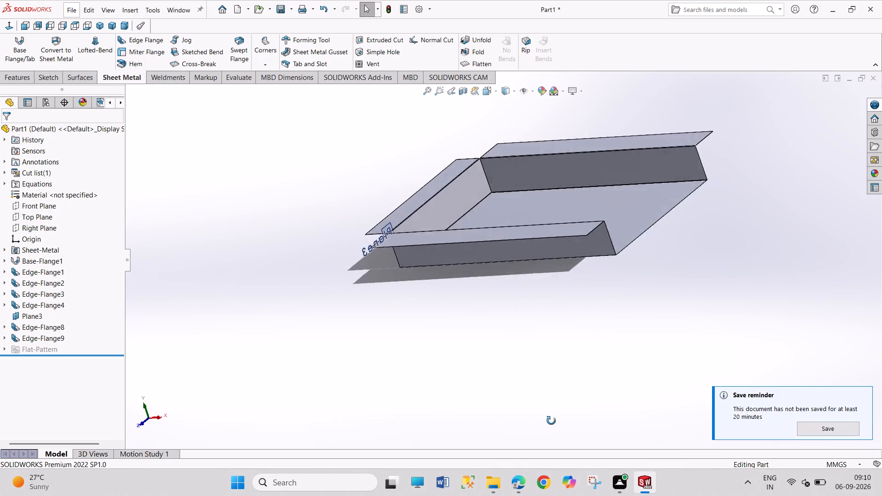
middle_drag(551, 421, 559, 427)
scroll(537, 444, up, 1)
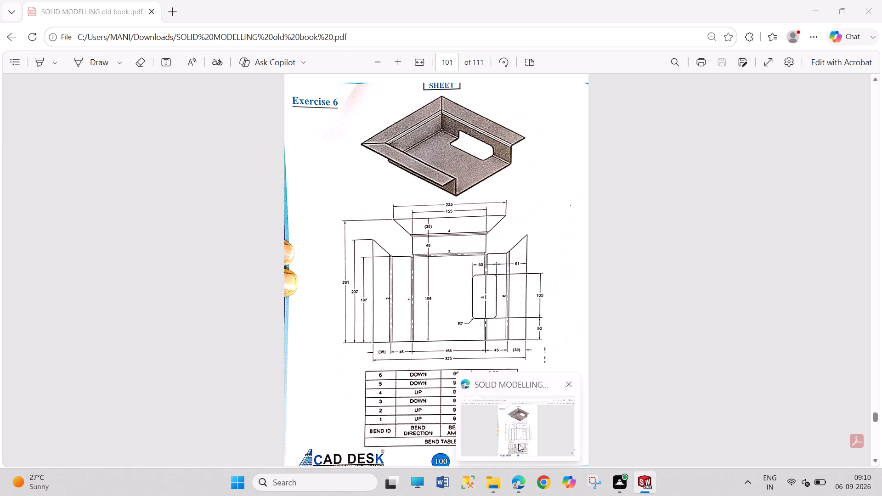
middle_drag(622, 297, 599, 289)
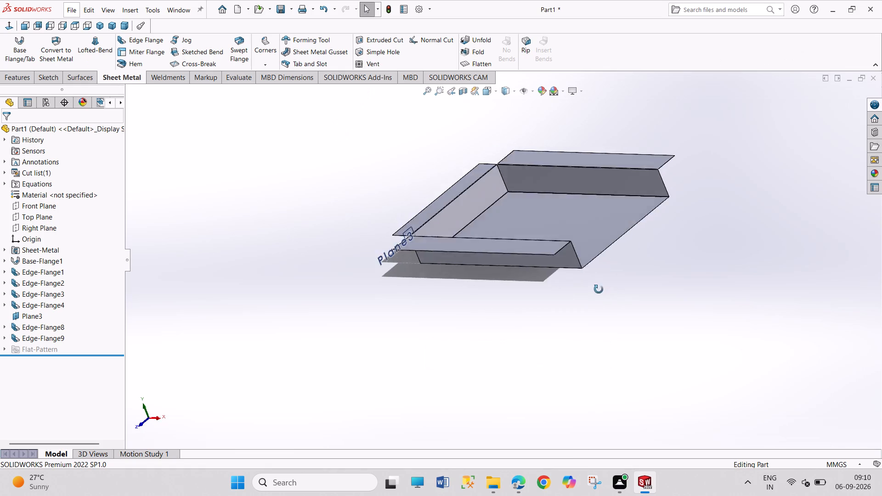
middle_drag(599, 289, 652, 319)
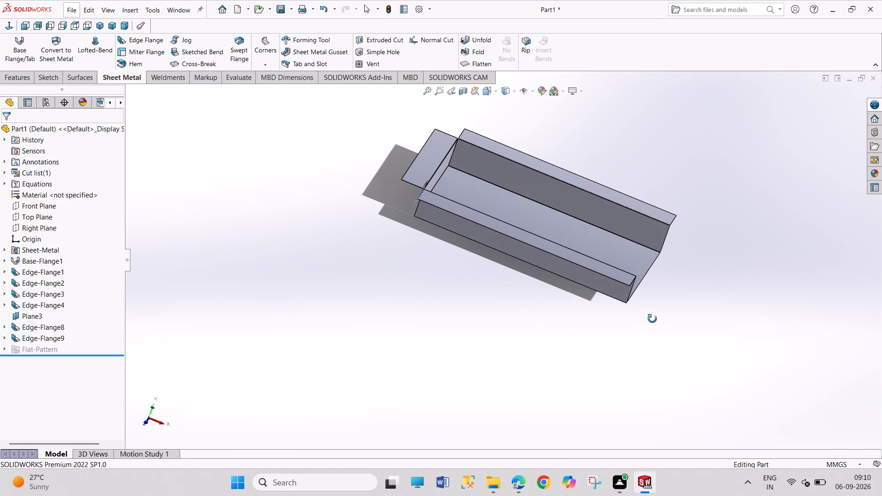
middle_drag(652, 319, 571, 325)
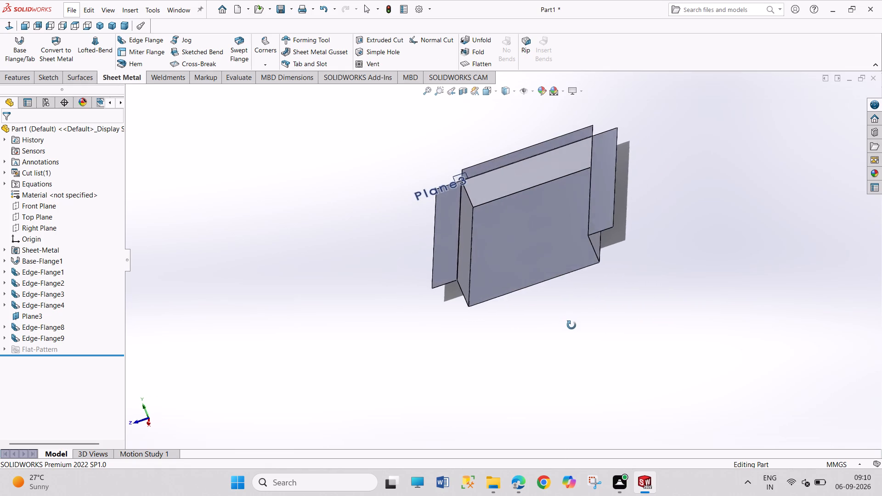
middle_drag(571, 325, 624, 325)
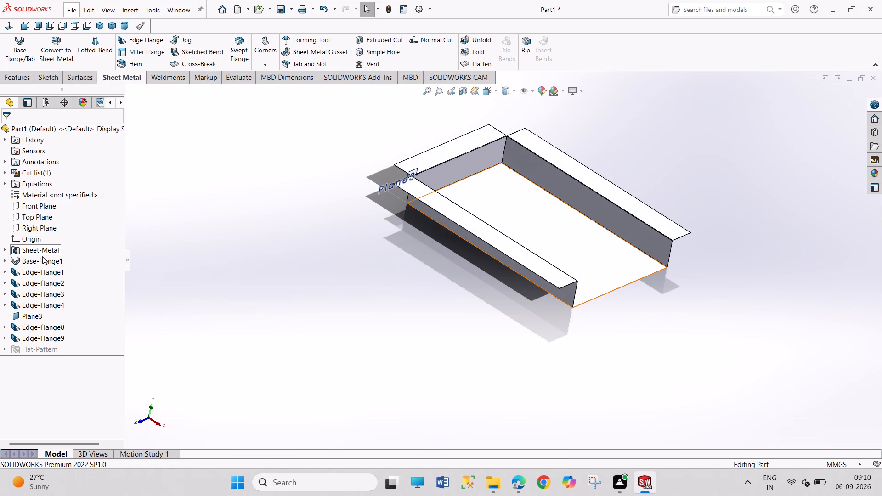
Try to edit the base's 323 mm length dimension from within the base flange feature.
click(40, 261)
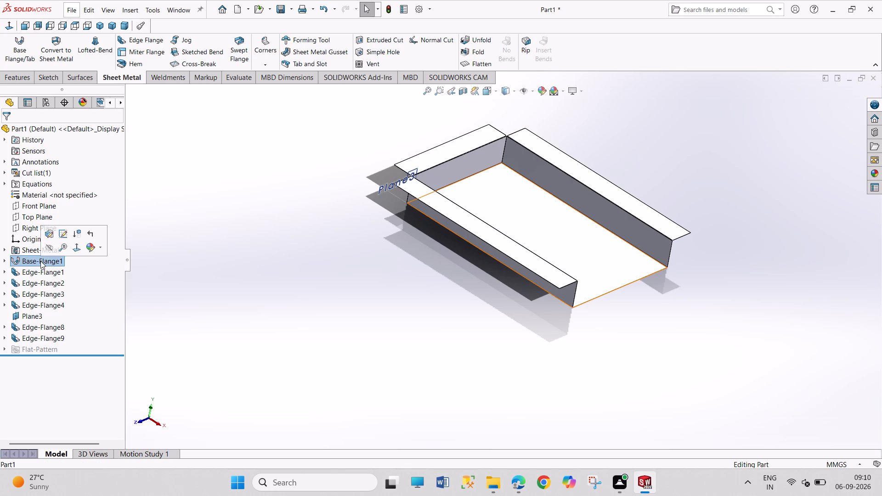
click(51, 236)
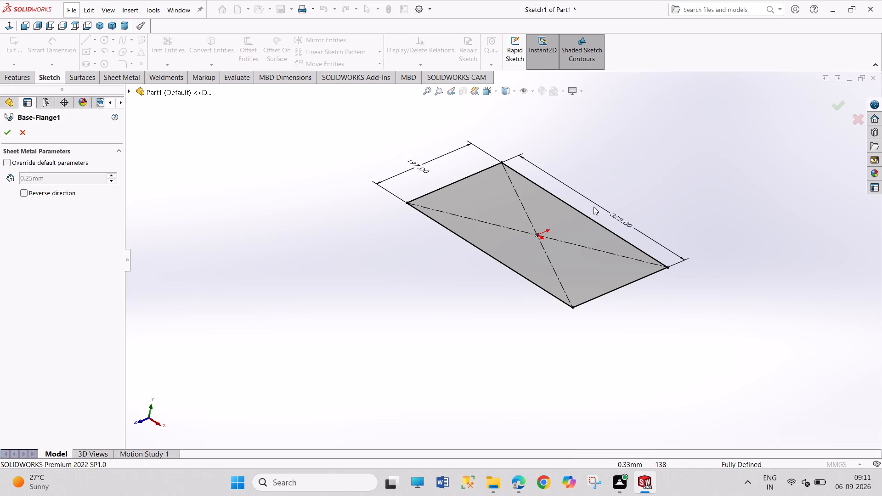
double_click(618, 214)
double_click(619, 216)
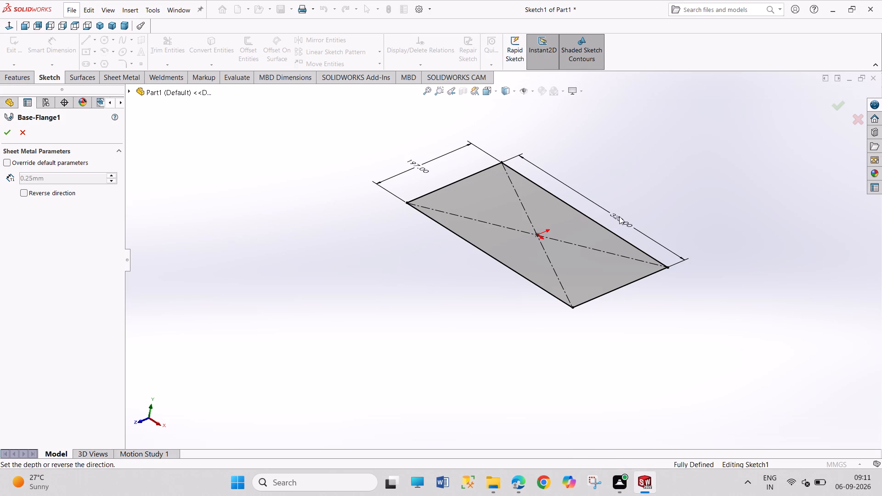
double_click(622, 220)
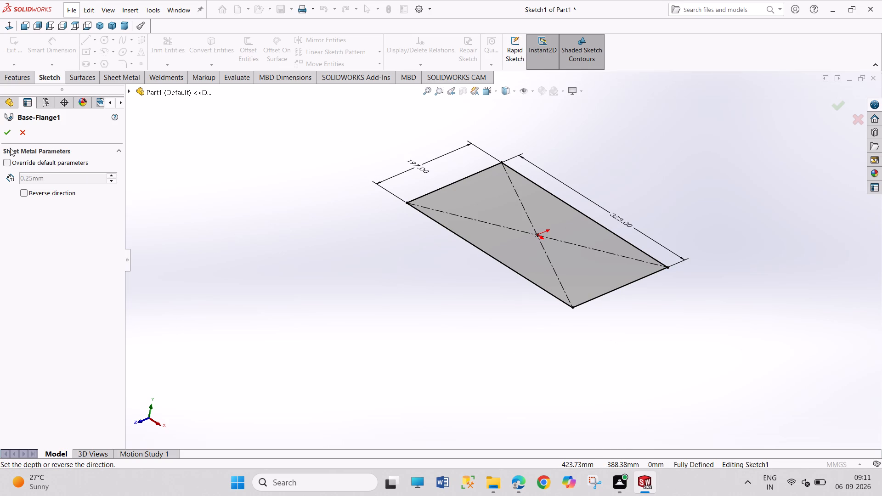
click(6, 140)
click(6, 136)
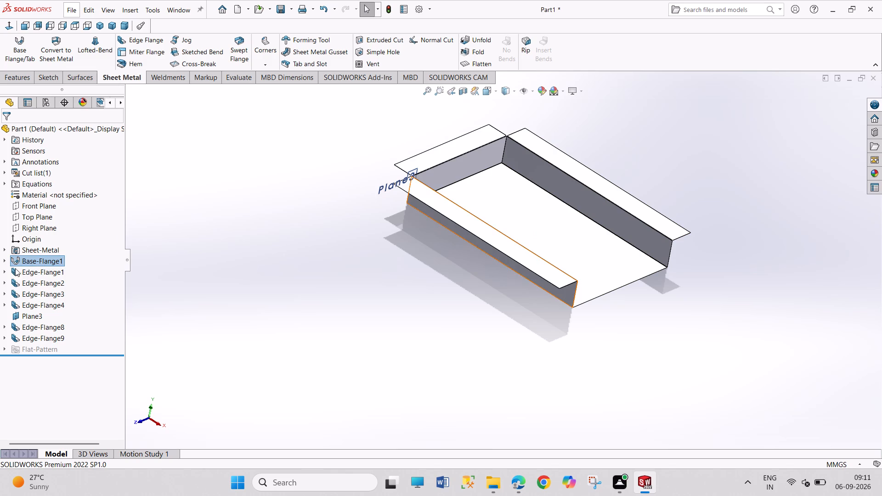
Edit the base flange's sketch, set the rectangle's 323 mm dimension to 156 mm and rebuild the part.
click(2, 262)
click(36, 271)
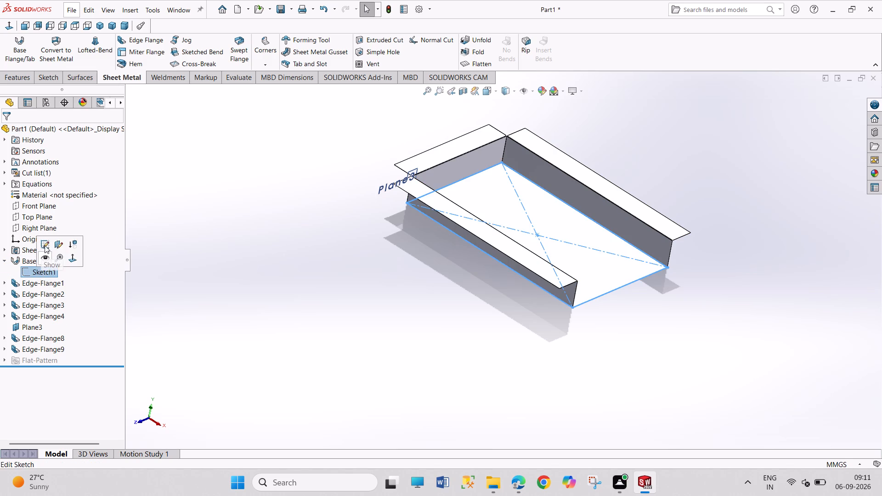
click(45, 242)
scroll(613, 237, down, 3)
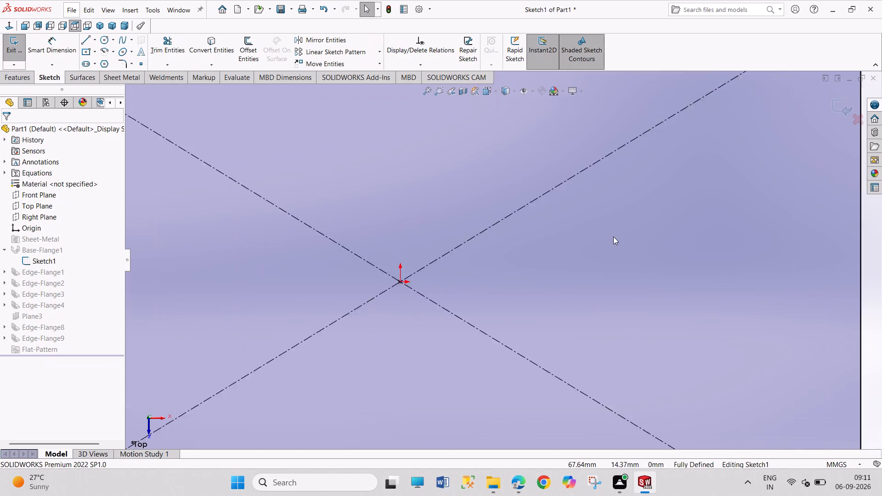
scroll(613, 237, down, 1)
scroll(613, 237, up, 8)
click(497, 184)
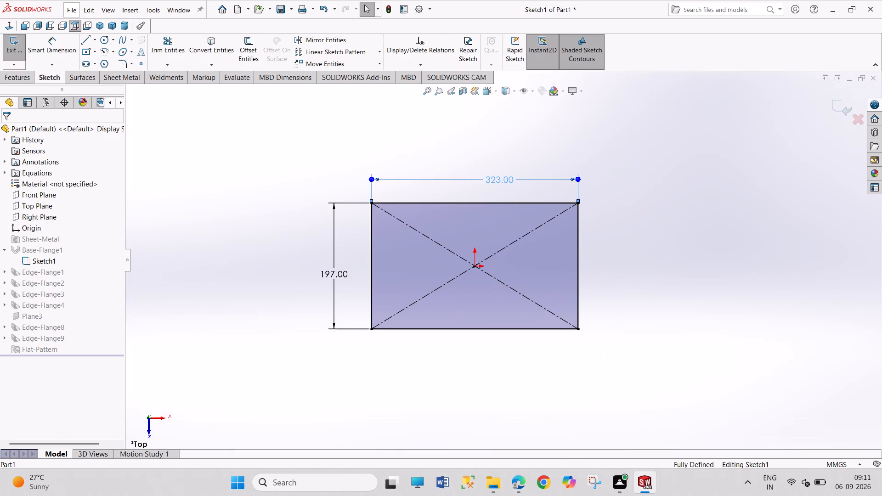
click(497, 183)
text(156)
key(Return)
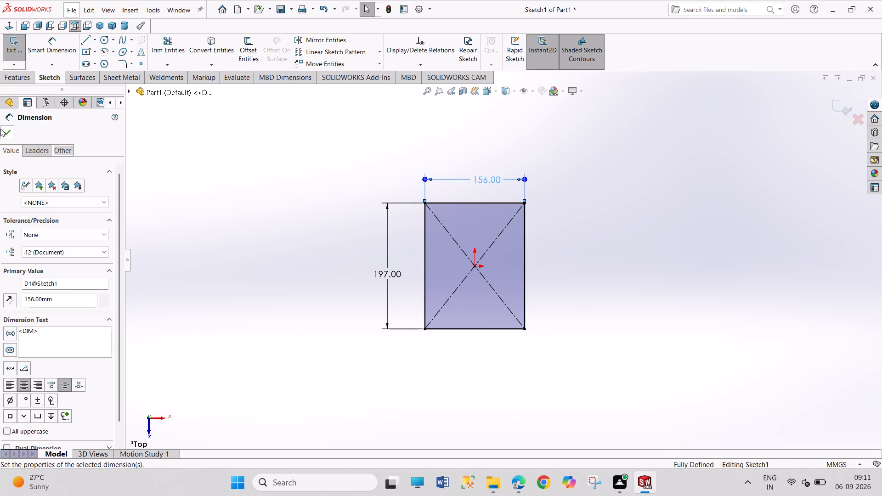
click(0, 129)
click(6, 46)
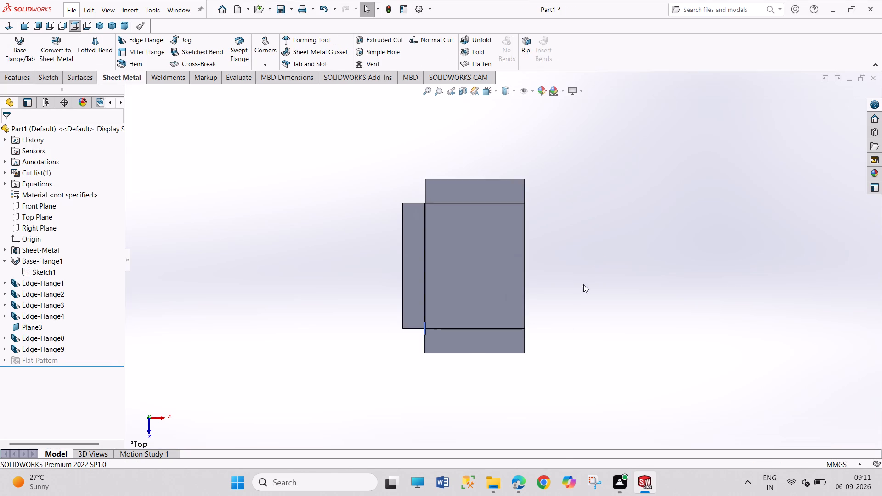
Reopen the base flange's sketch and set the rectangle's vertical 197 mm dimension to 156 mm.
click(101, 24)
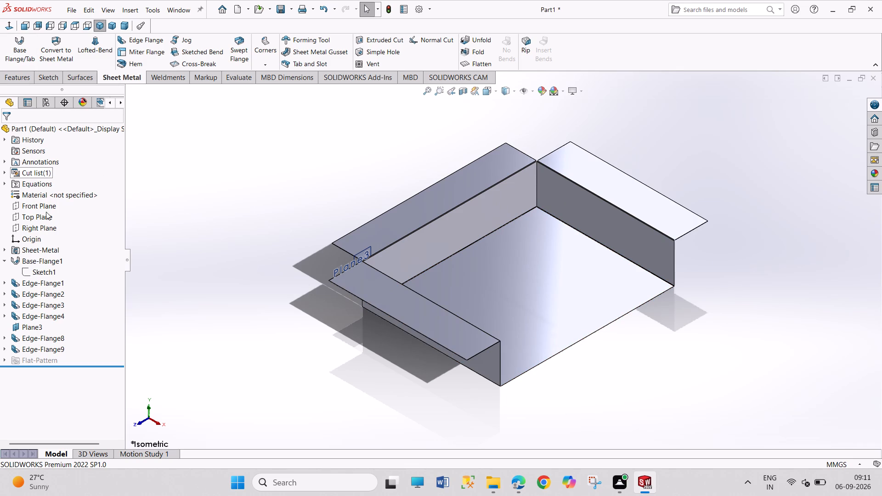
click(33, 275)
click(43, 248)
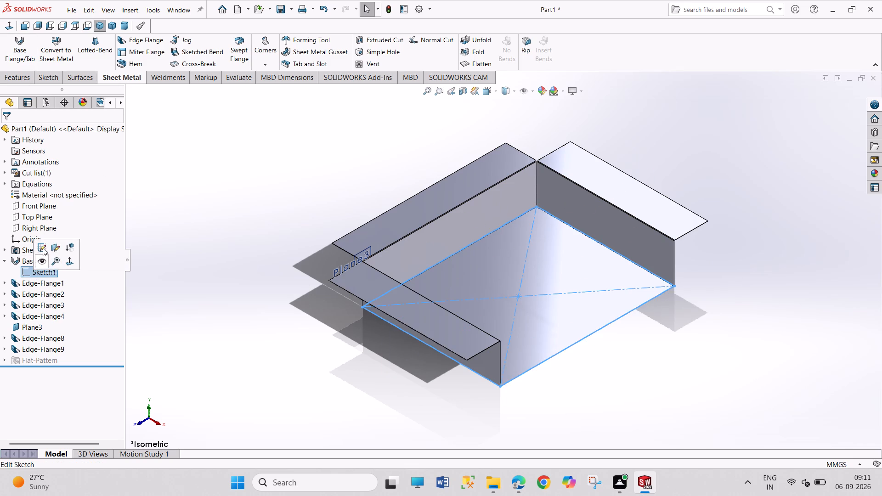
scroll(613, 197, up, 2)
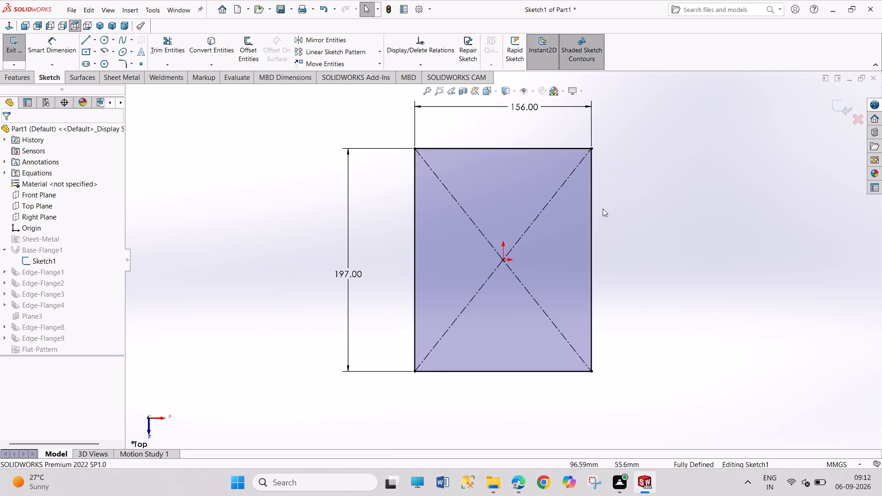
double_click(360, 271)
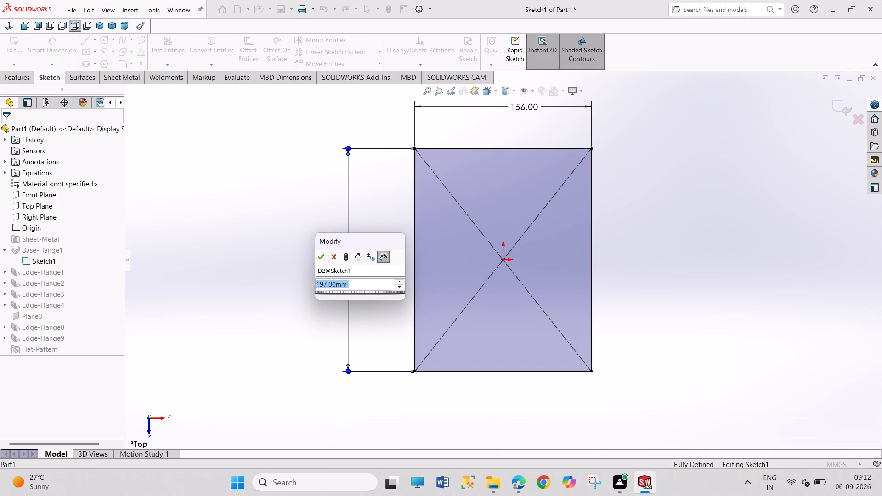
text(156)
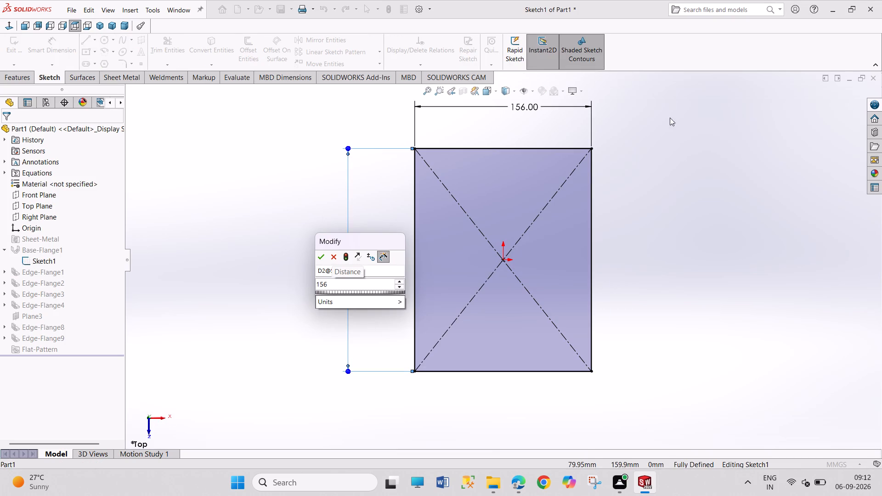
double_click(529, 109)
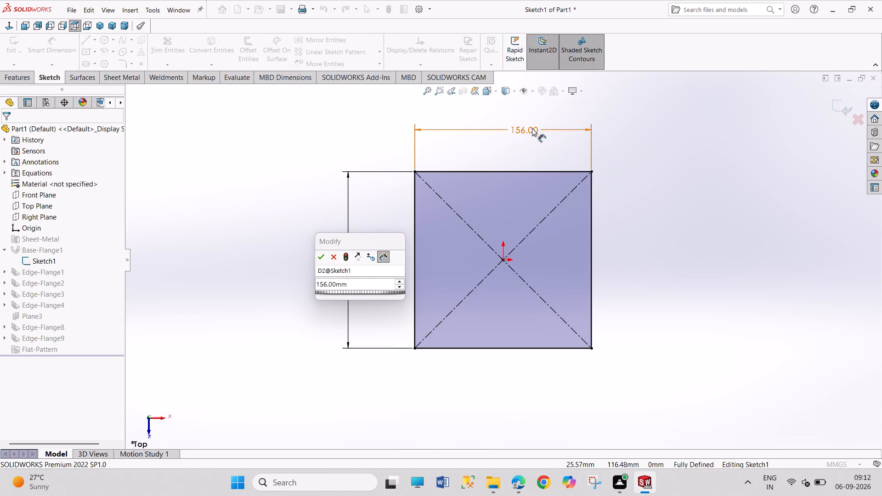
double_click(531, 128)
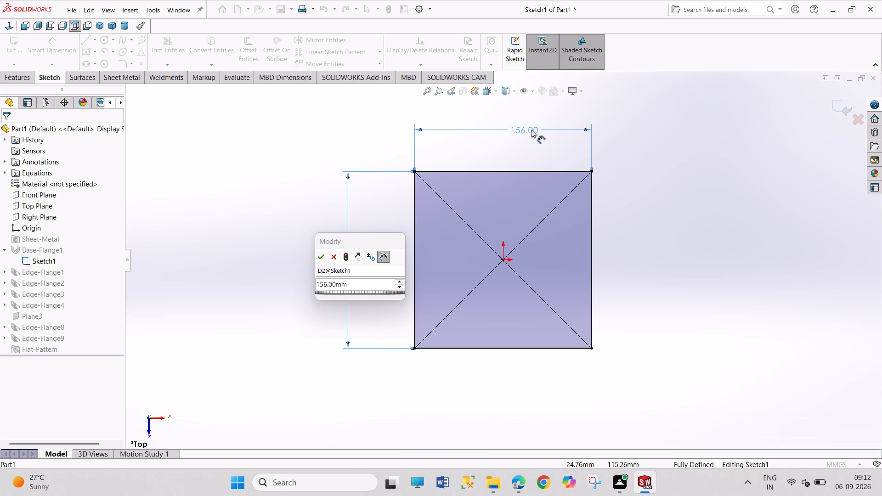
double_click(531, 130)
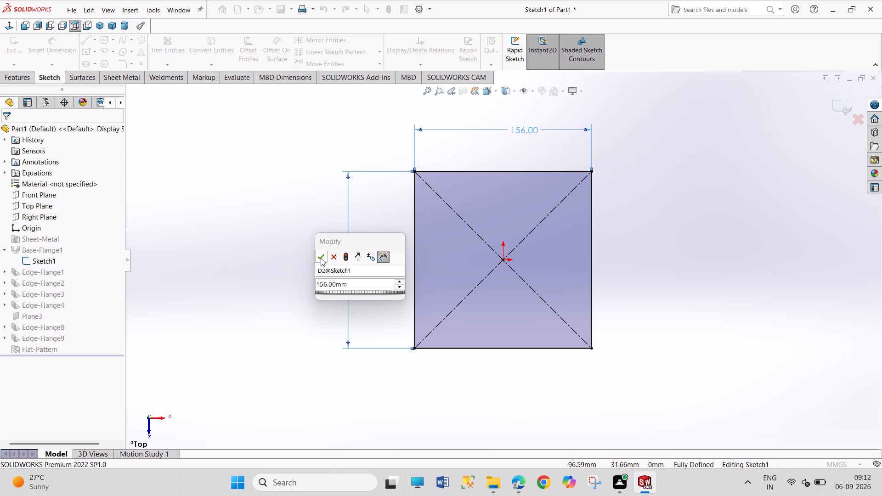
click(321, 258)
Set the rectangle's horizontal dimension to 197 mm, exit the sketch to rebuild the part and show it in isometric view.
double_click(525, 135)
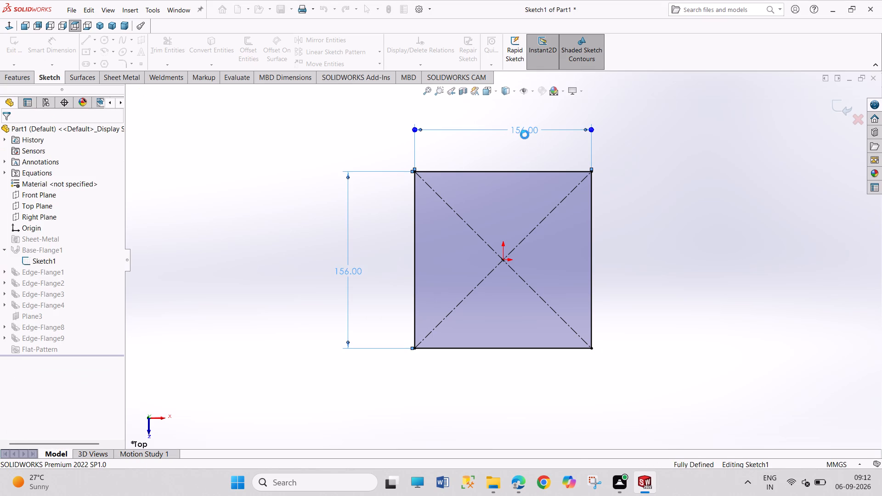
text(19)
key(Return)
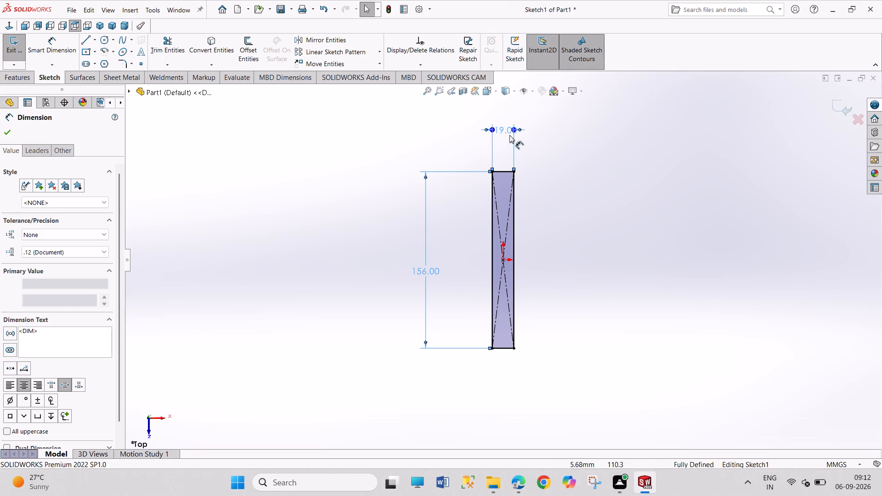
double_click(504, 128)
text(197)
key(Return)
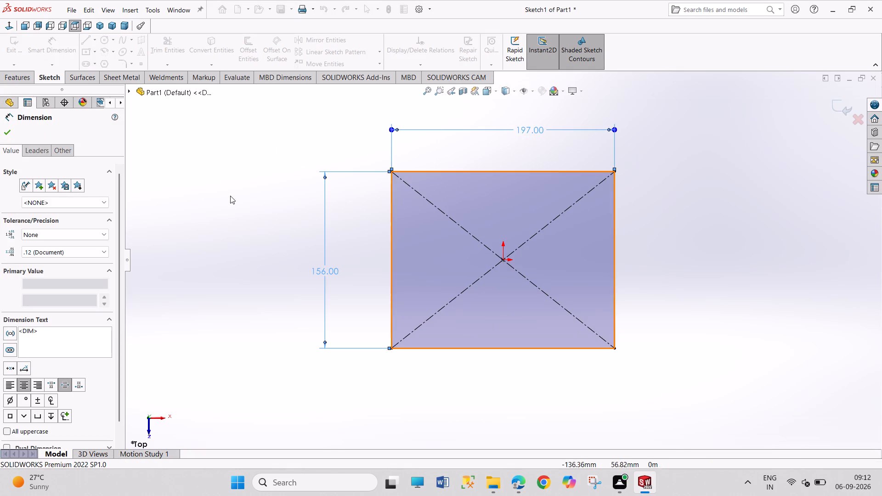
click(15, 43)
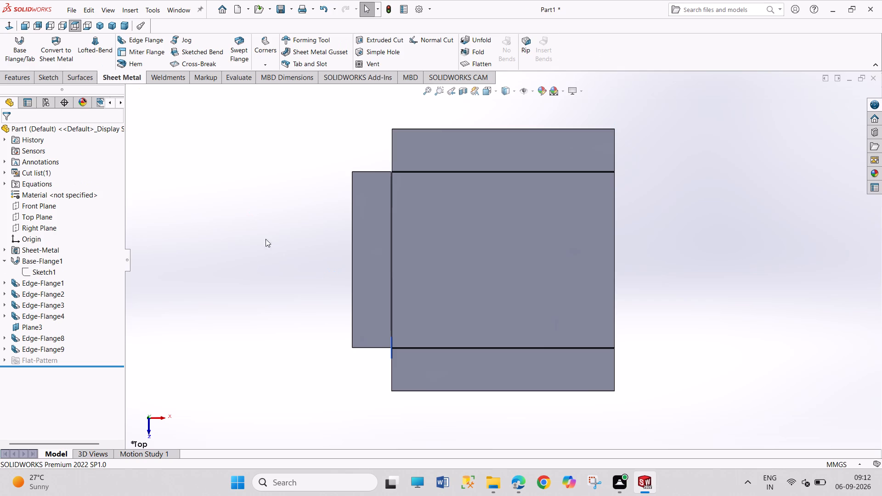
click(98, 25)
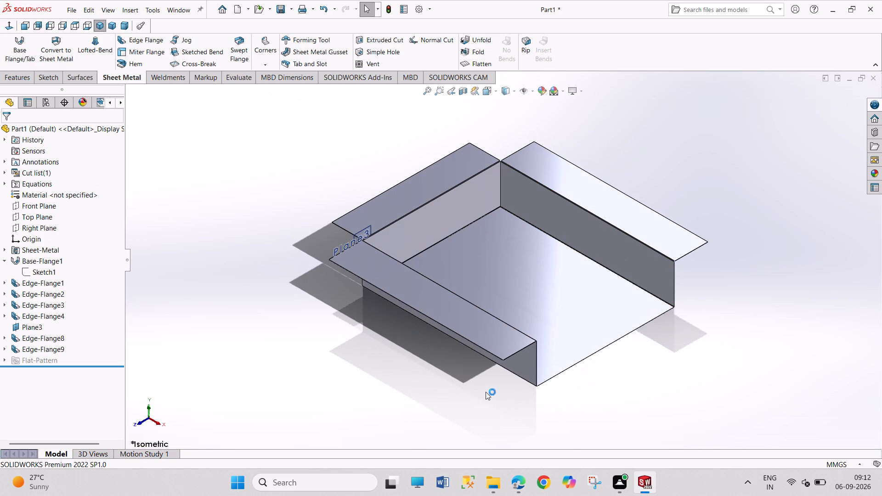
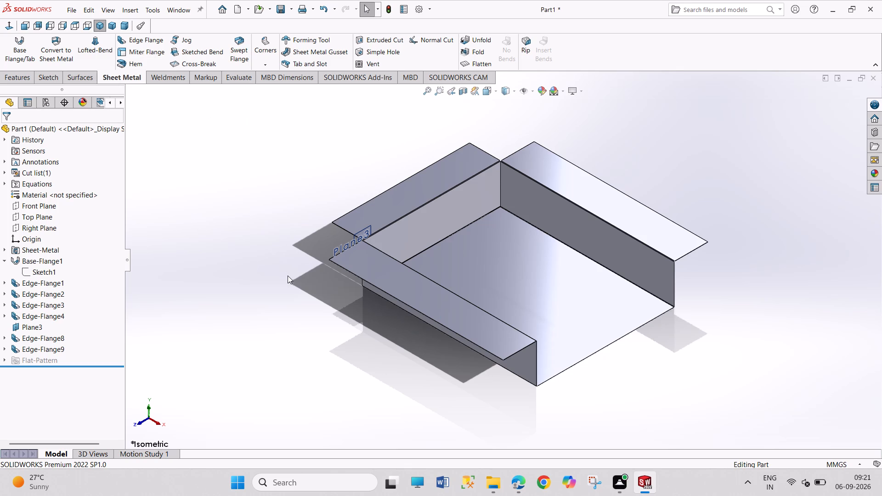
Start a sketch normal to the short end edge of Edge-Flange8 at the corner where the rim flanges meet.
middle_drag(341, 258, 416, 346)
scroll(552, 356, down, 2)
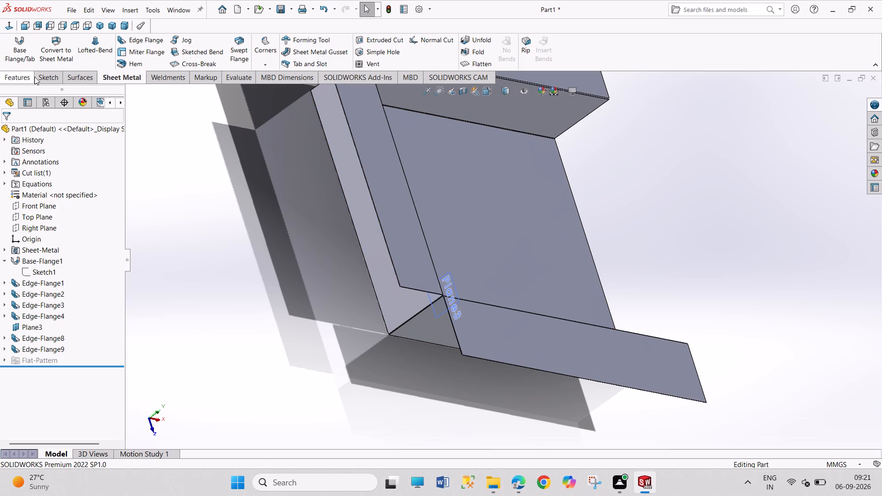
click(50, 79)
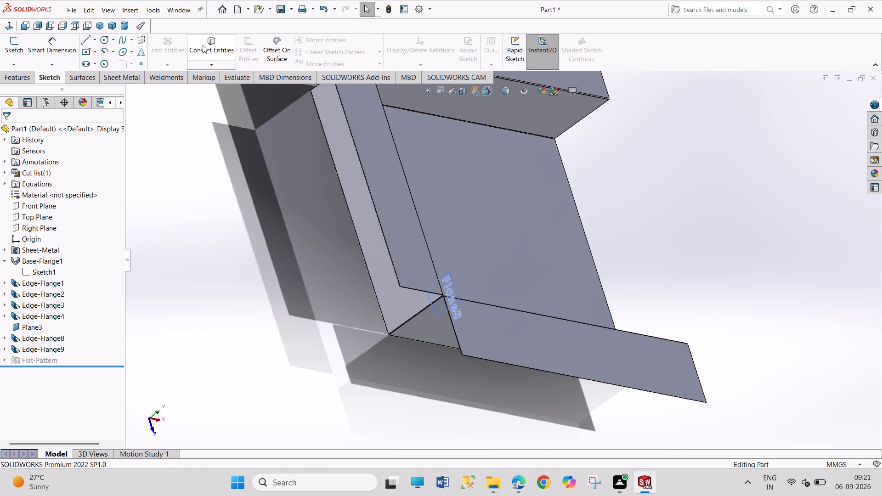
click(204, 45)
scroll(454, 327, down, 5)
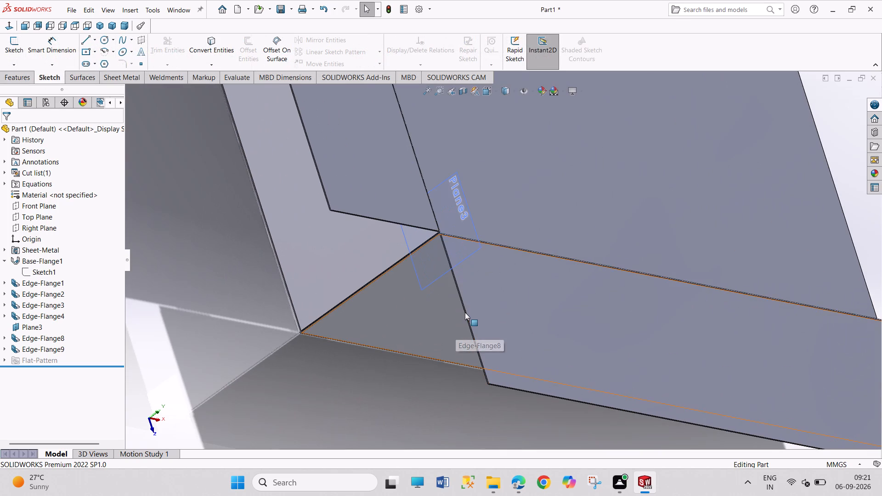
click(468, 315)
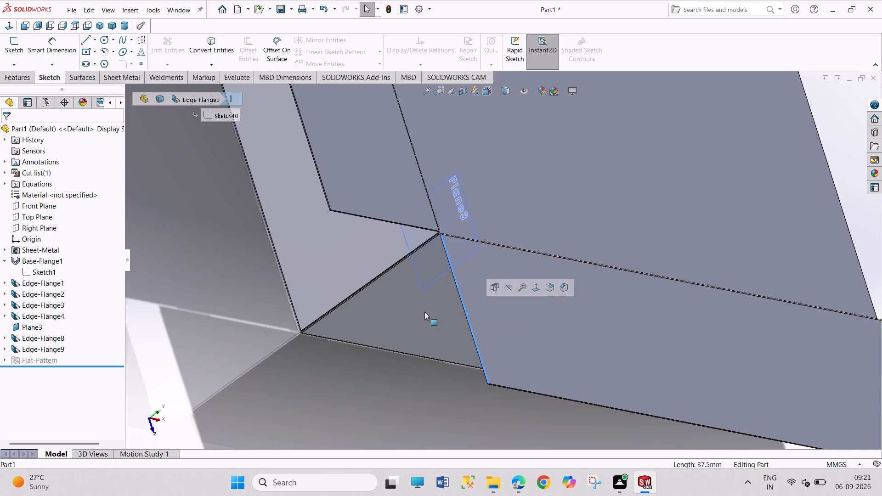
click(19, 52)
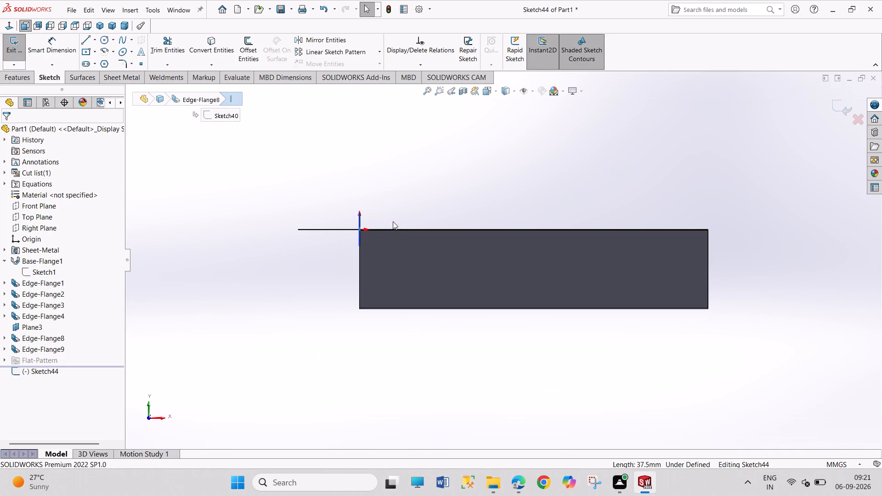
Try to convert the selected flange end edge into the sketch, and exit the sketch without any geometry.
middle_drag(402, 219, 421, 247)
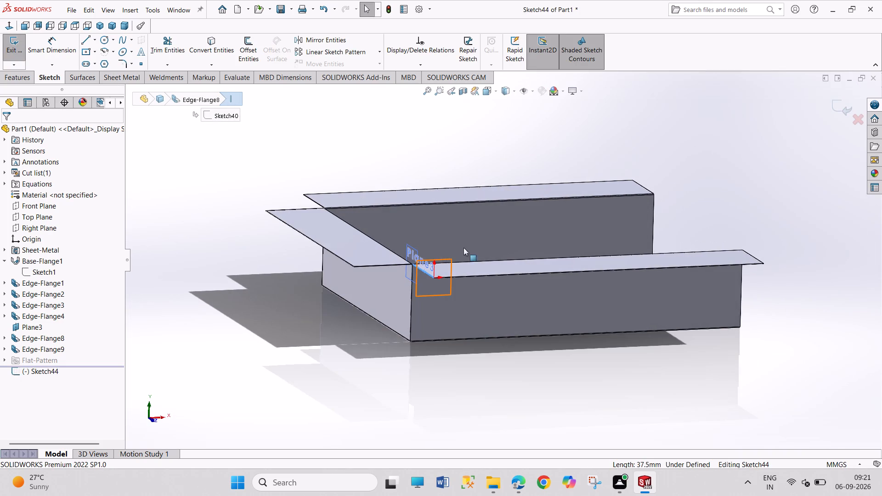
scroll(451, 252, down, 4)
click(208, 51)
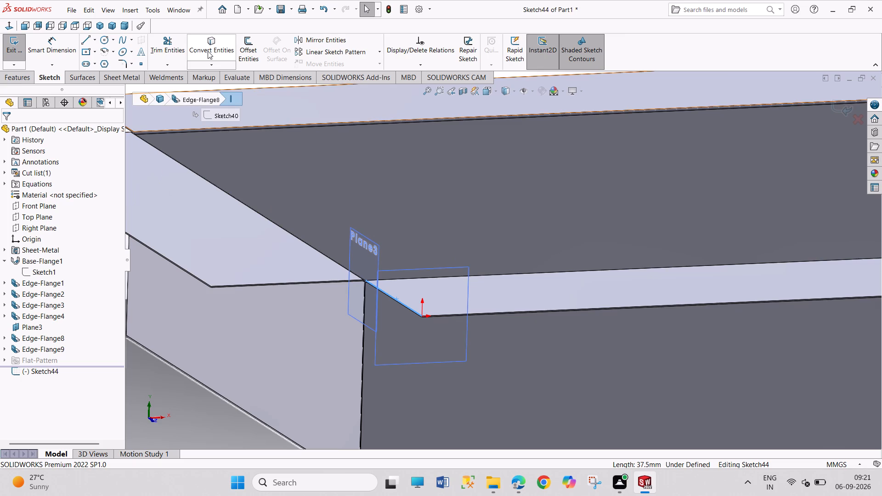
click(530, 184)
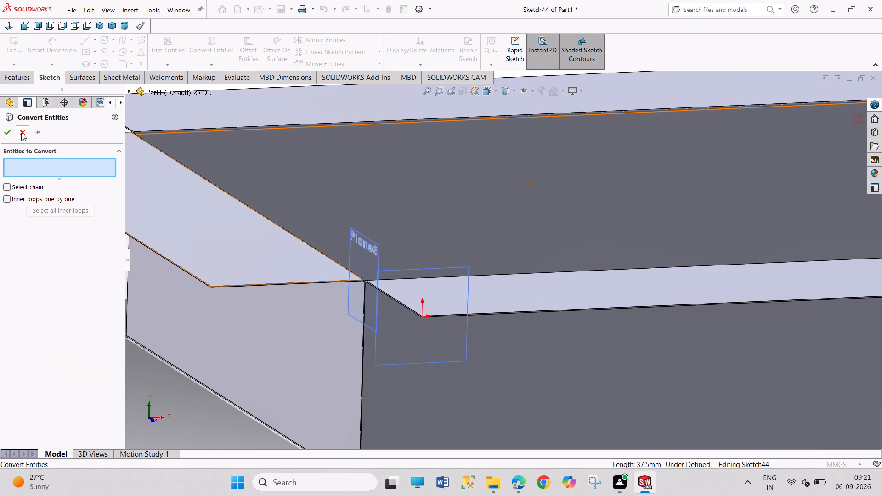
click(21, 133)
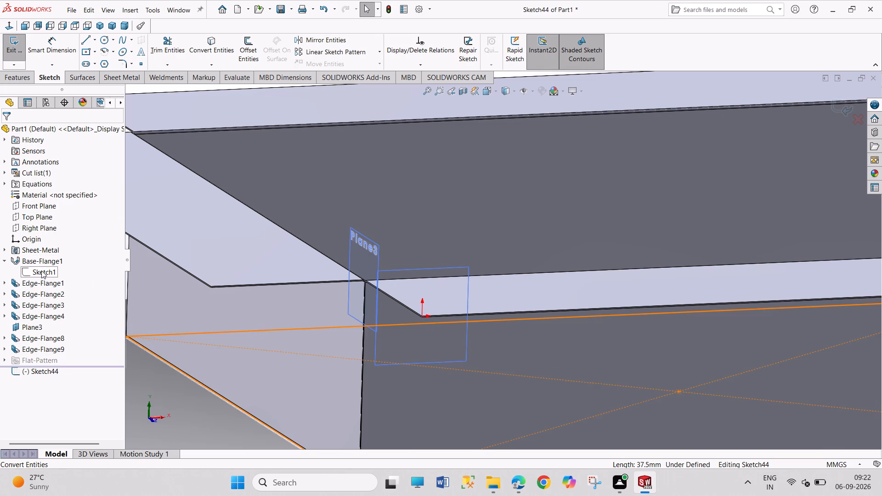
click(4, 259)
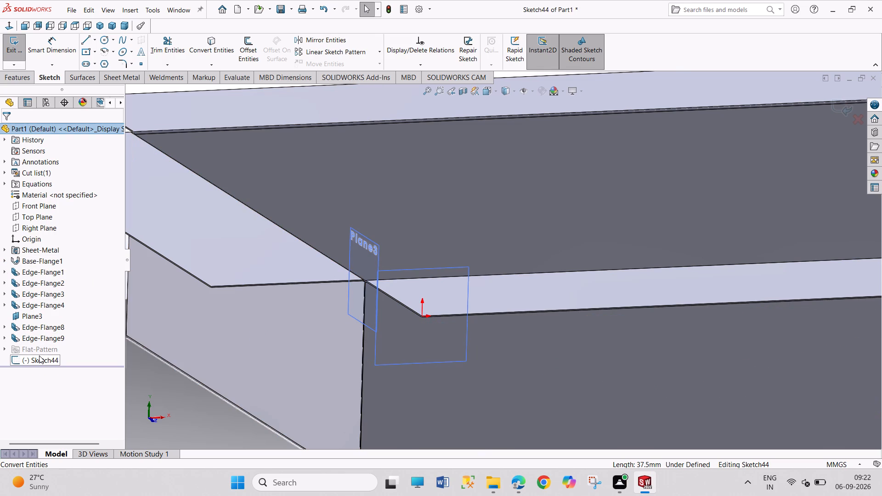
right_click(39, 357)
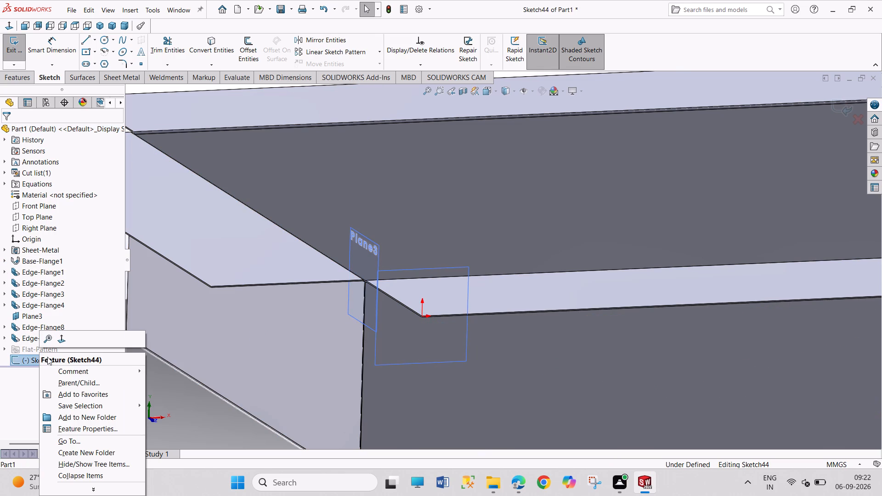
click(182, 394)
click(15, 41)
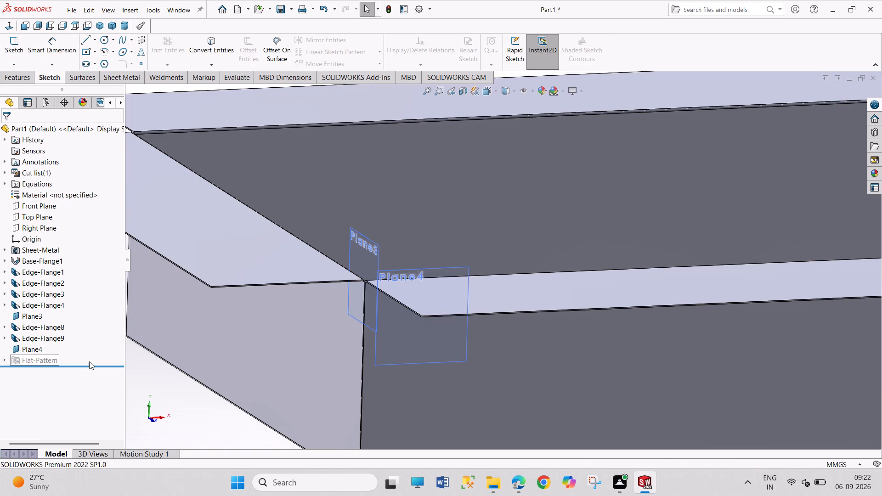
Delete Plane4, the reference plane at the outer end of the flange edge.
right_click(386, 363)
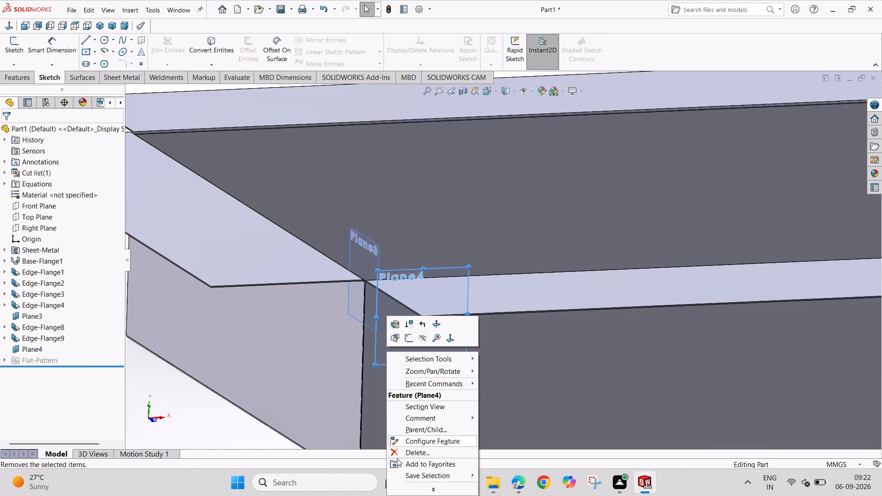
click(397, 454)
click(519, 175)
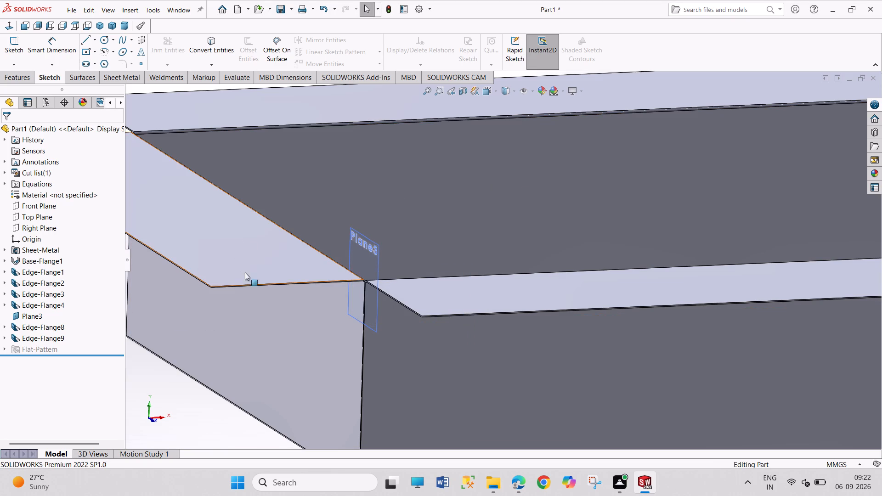
Open a sketch on Plane3 and try to convert the end edges of both rim flanges meeting at the corner.
right_click(351, 259)
click(371, 246)
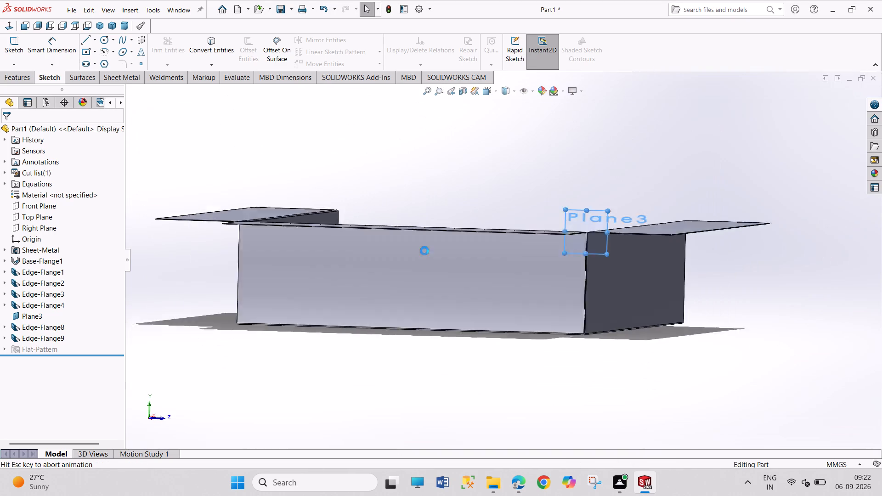
scroll(707, 222, down, 6)
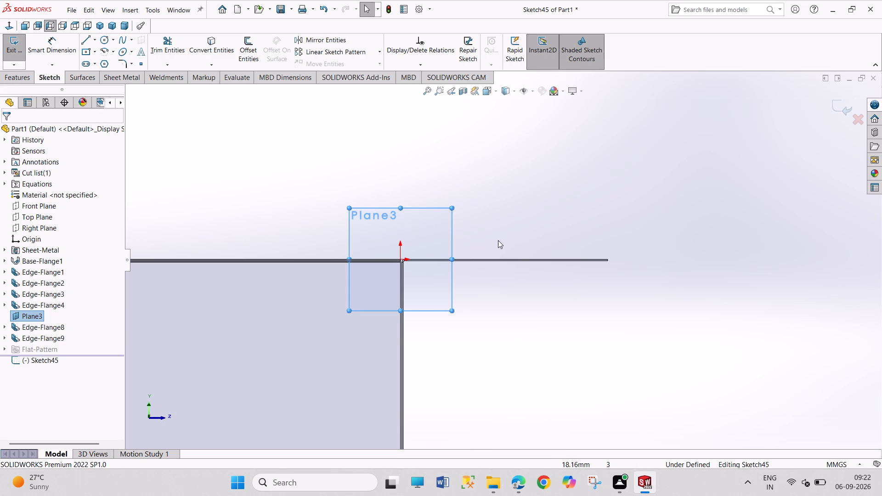
middle_drag(497, 241, 488, 299)
scroll(488, 299, up, 1)
middle_click(488, 299)
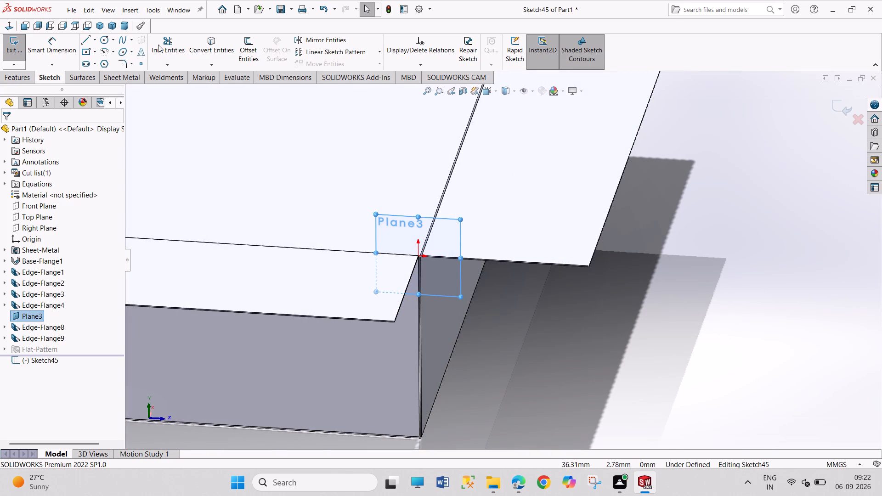
click(207, 45)
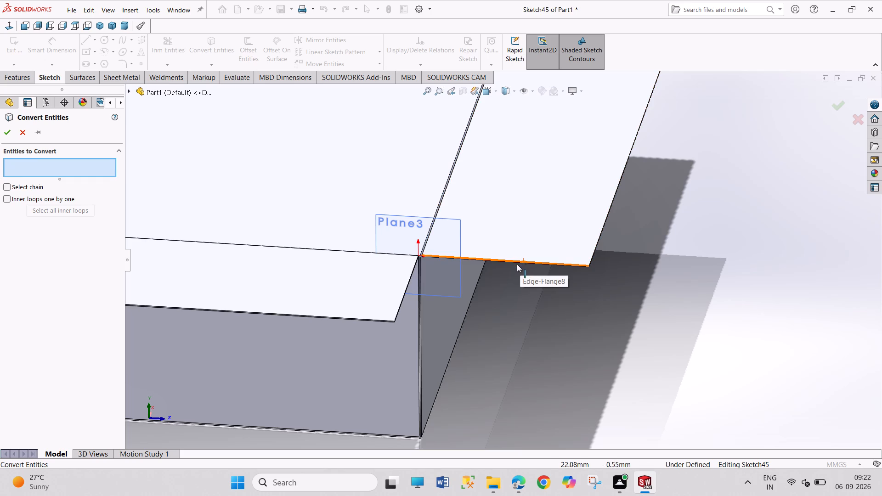
scroll(520, 264, down, 4)
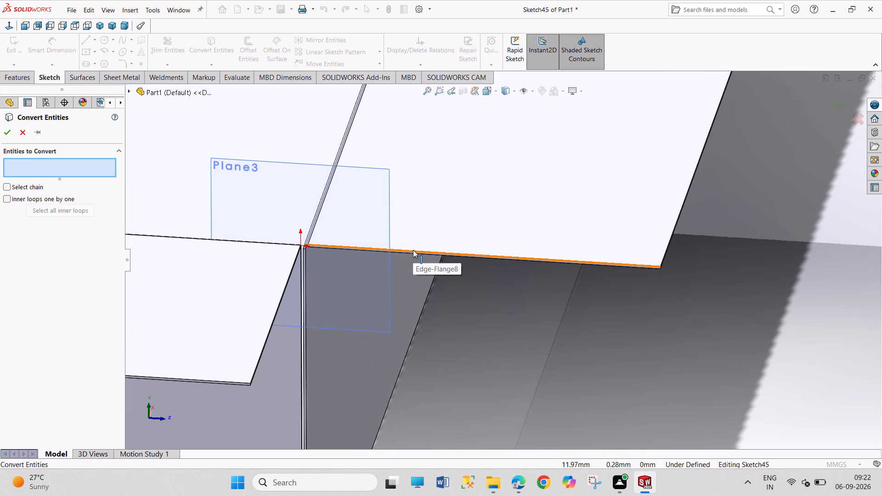
click(413, 250)
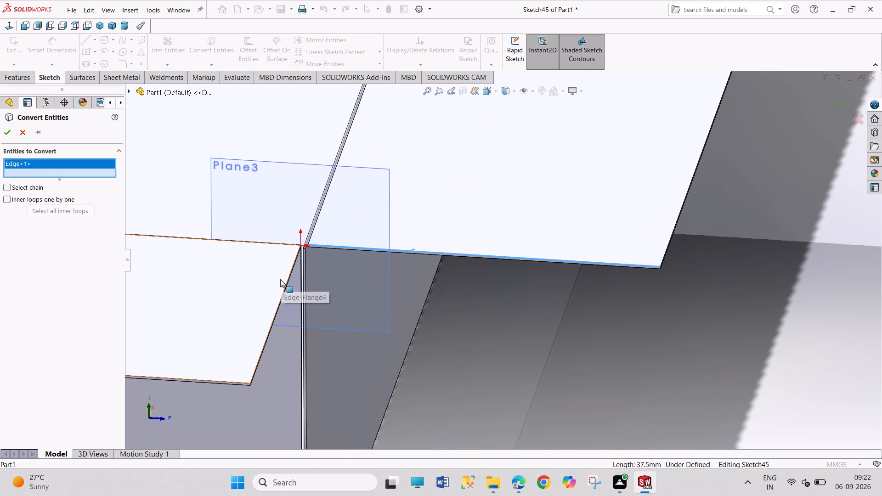
click(287, 283)
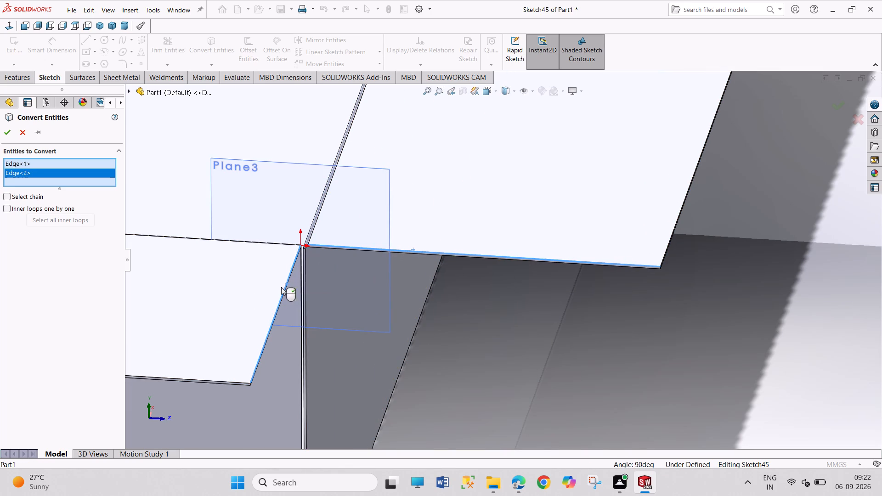
click(7, 135)
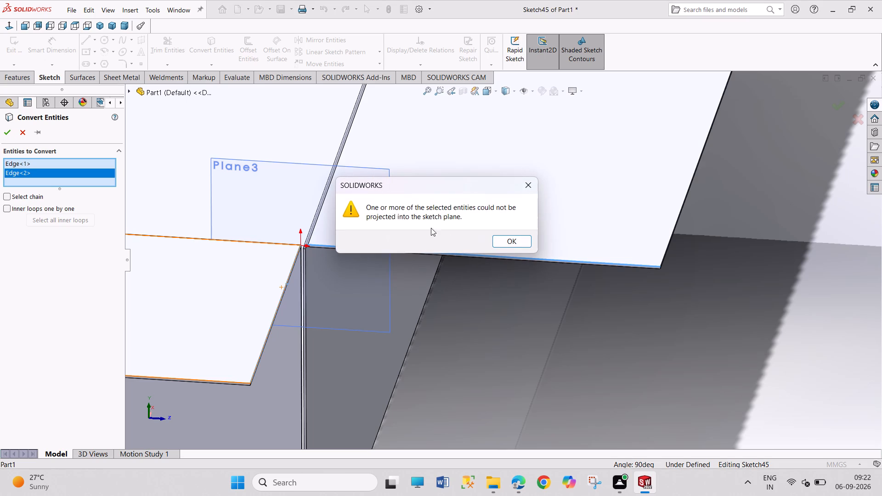
click(519, 243)
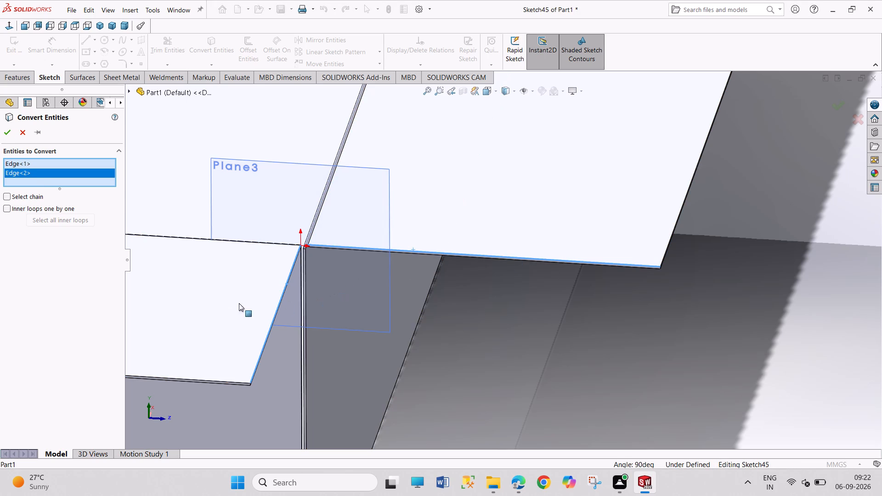
Remove the Edge-Flange4 edge from the conversion, convert only the Edge-Flange8 end edge and exit the sketch.
right_click(43, 172)
click(55, 190)
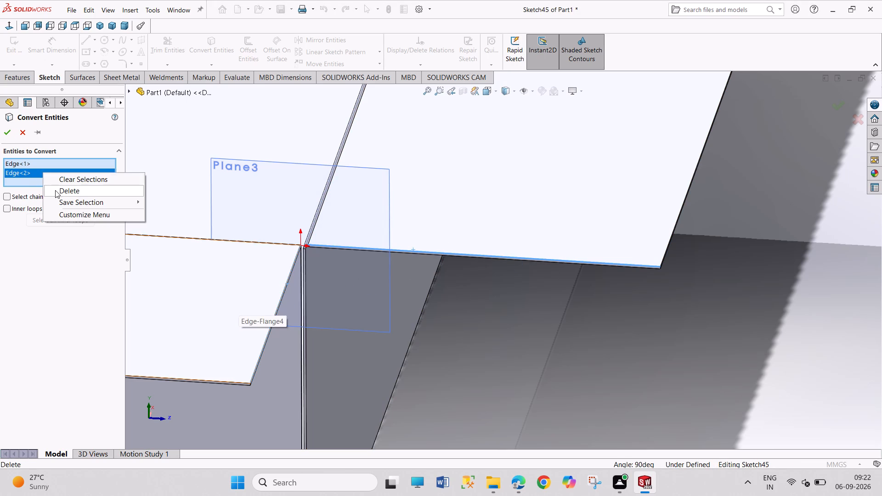
click(3, 133)
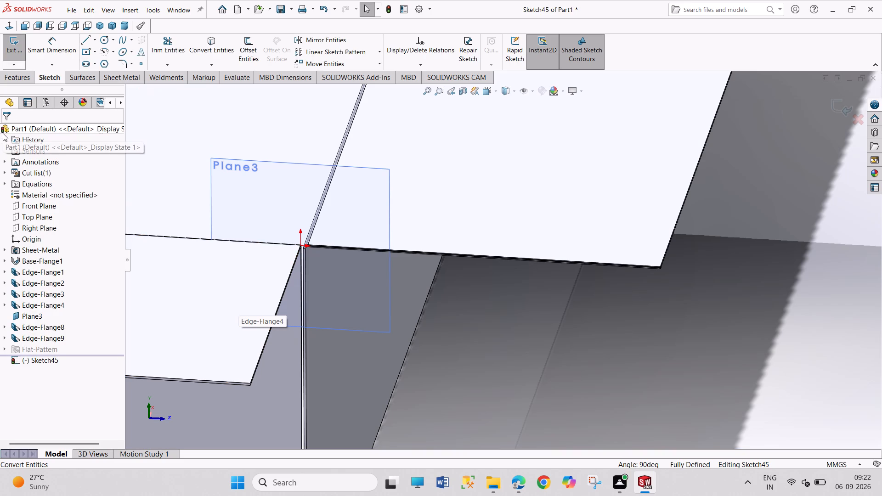
click(2, 39)
click(16, 47)
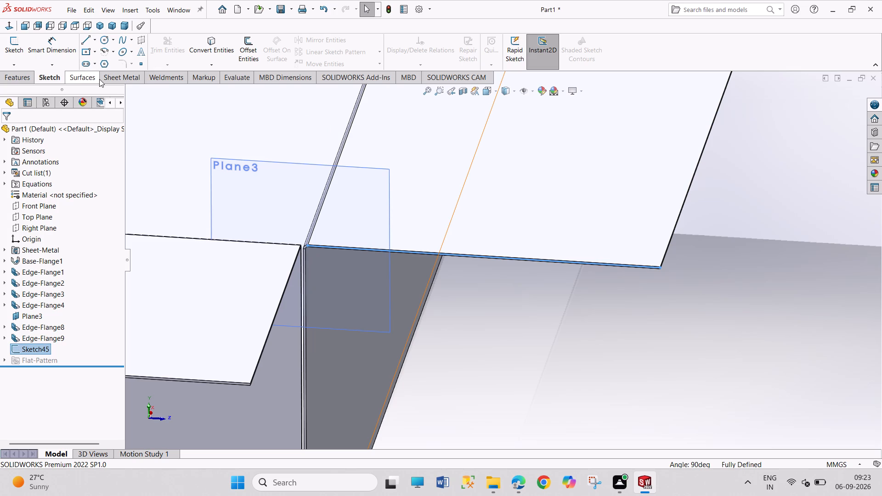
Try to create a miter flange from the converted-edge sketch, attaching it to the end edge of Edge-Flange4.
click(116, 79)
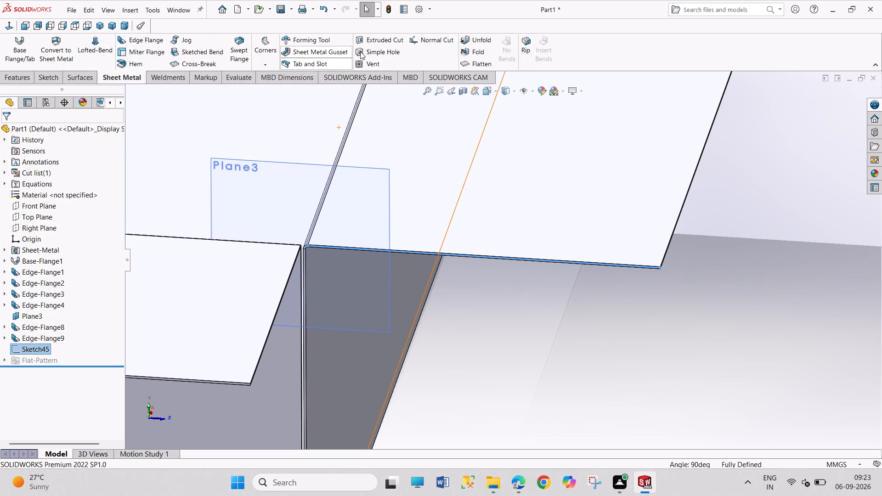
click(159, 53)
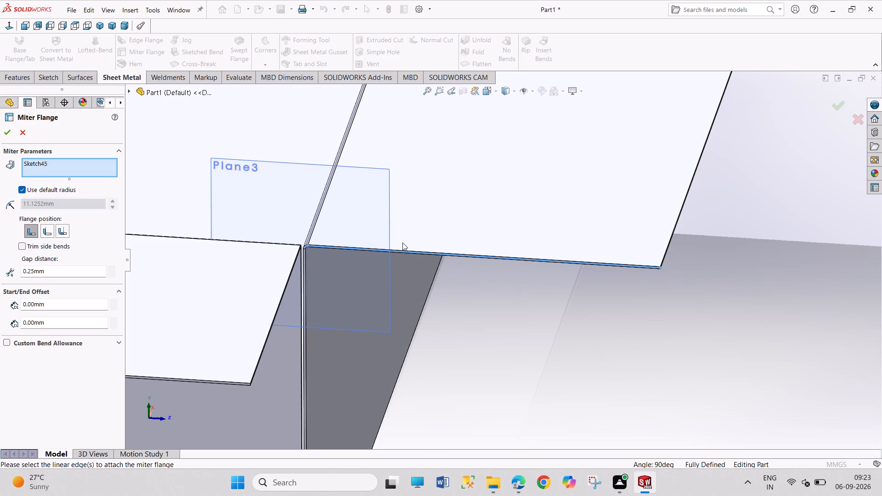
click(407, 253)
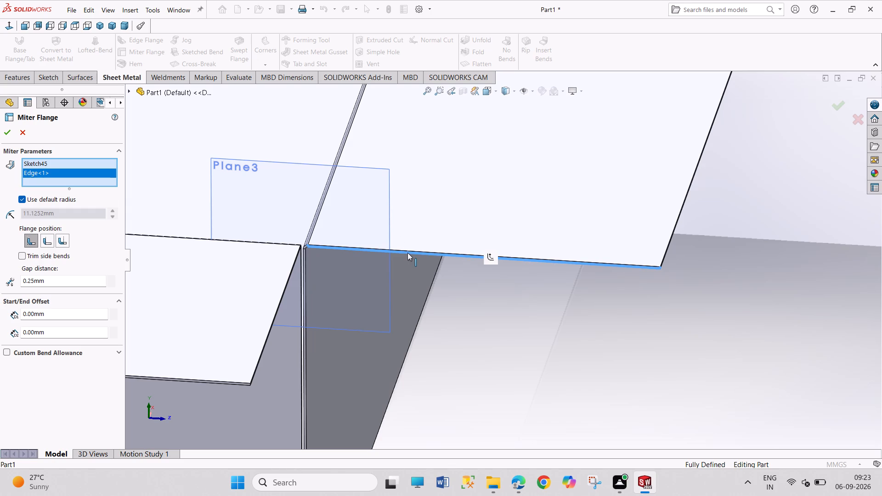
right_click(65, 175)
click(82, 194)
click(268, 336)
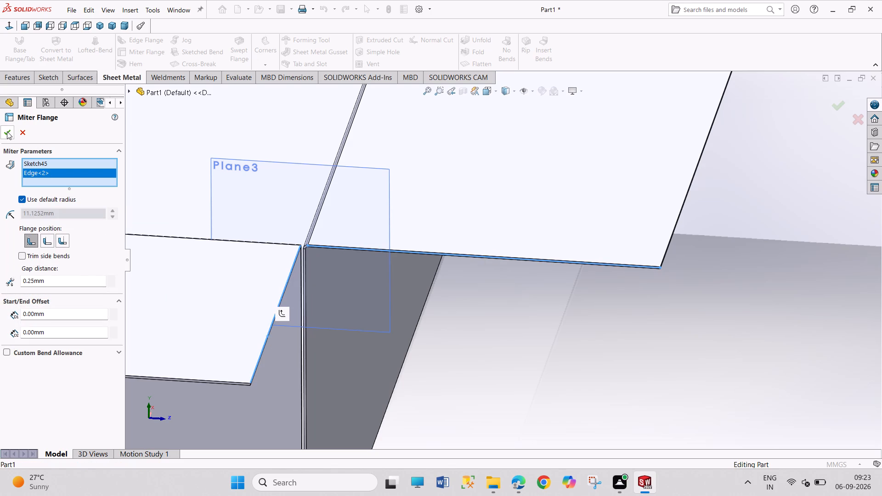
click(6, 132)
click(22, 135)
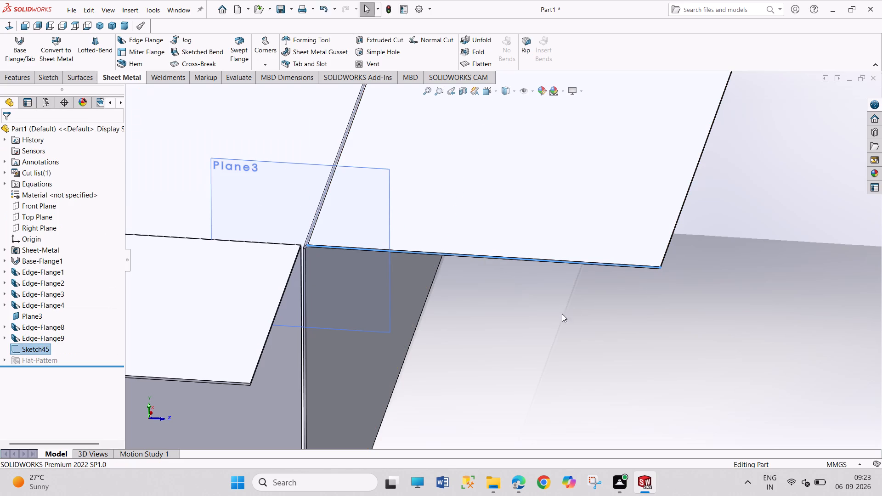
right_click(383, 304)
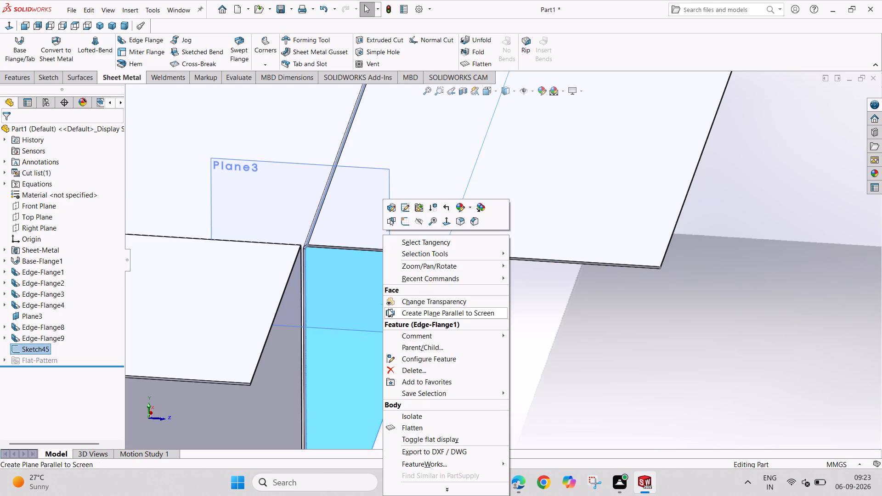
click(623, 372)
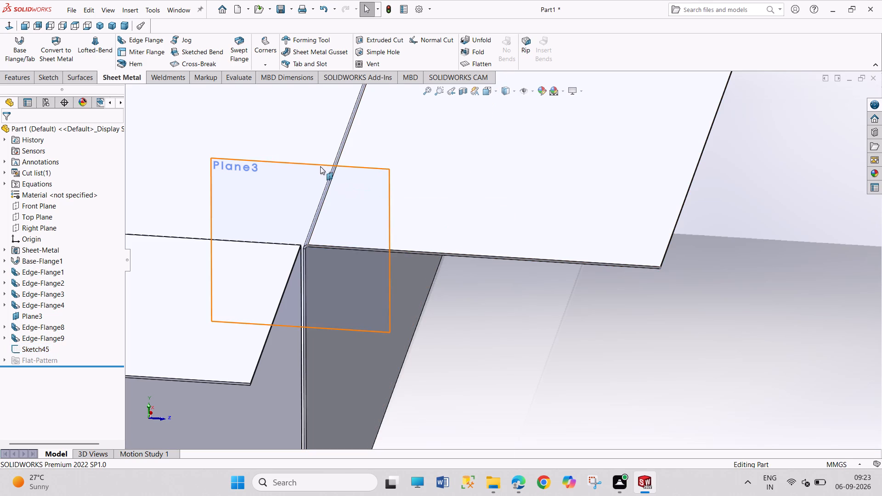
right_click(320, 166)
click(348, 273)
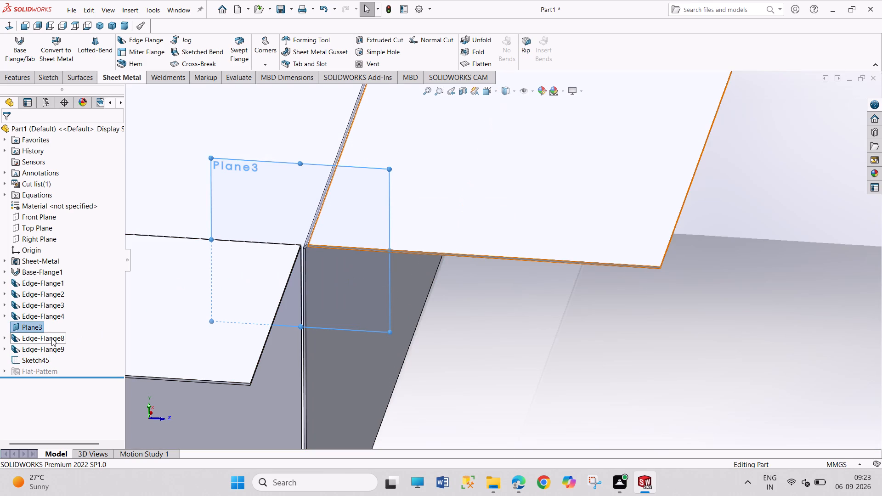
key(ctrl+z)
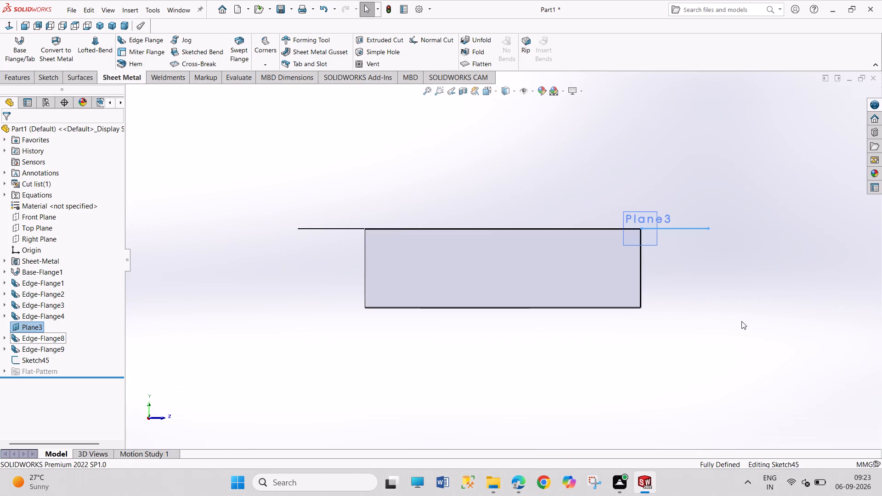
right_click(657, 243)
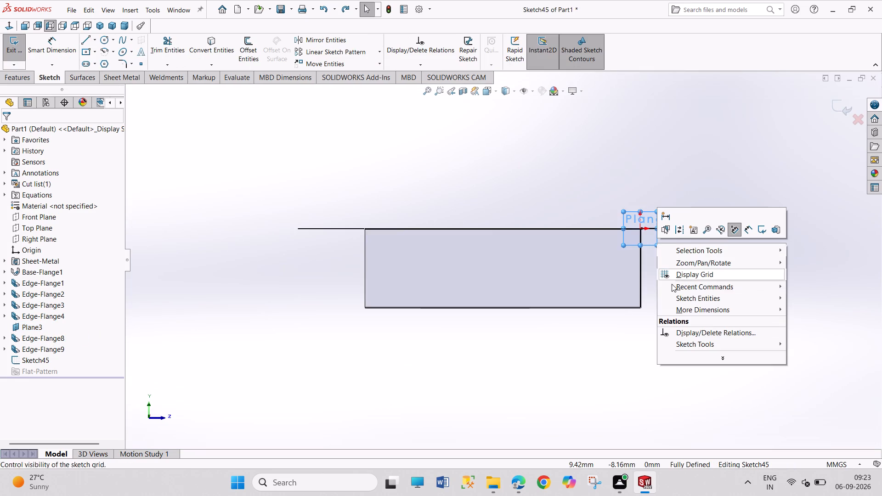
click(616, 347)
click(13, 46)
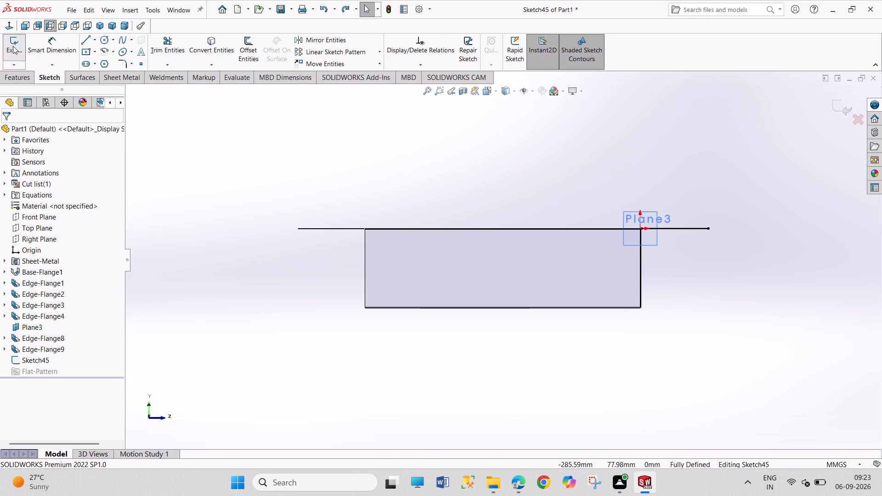
Delete the reference plane Plane3 together with its dependent sketch, Sketch45.
right_click(655, 242)
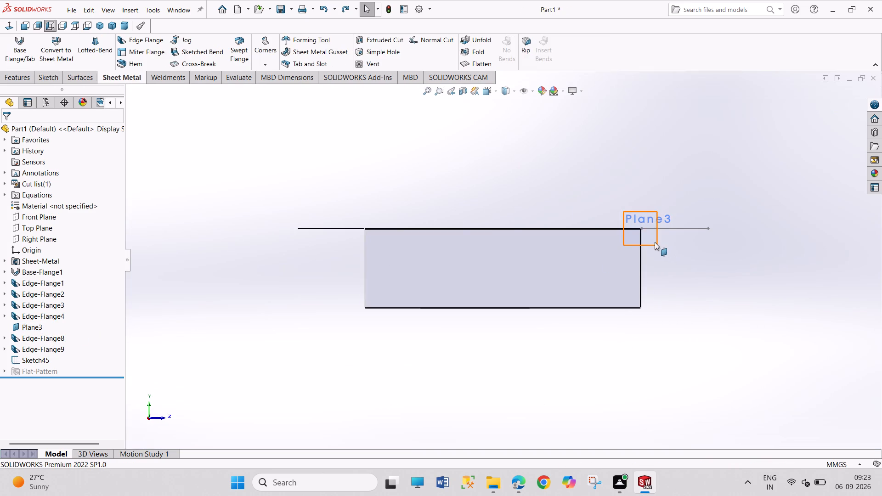
click(667, 340)
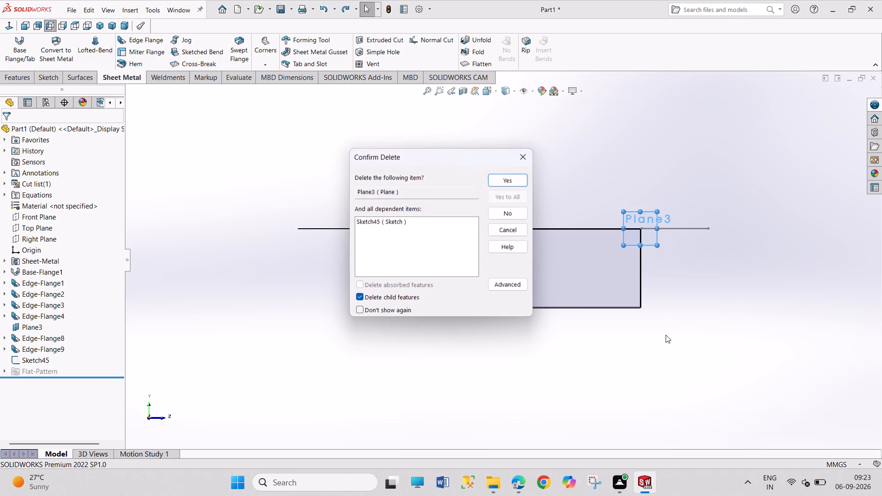
click(522, 180)
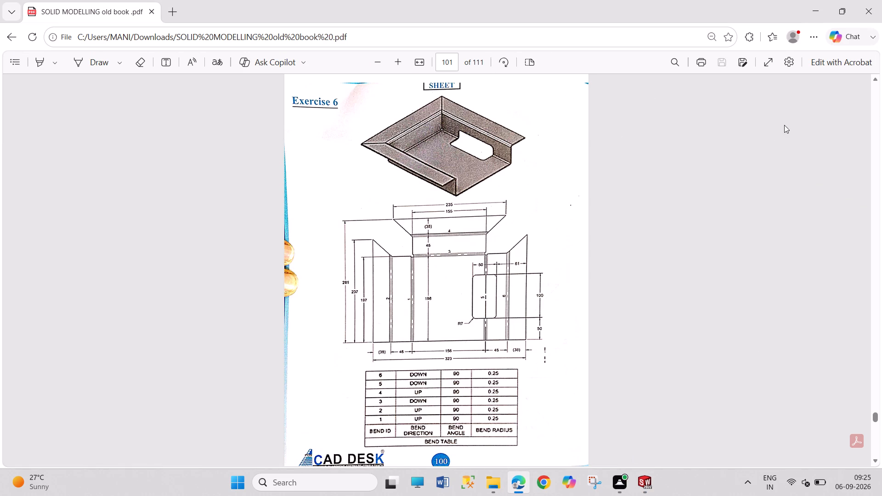
Switch from the Exercise 6 PDF drawing back to the part in SolidWorks.
click(651, 478)
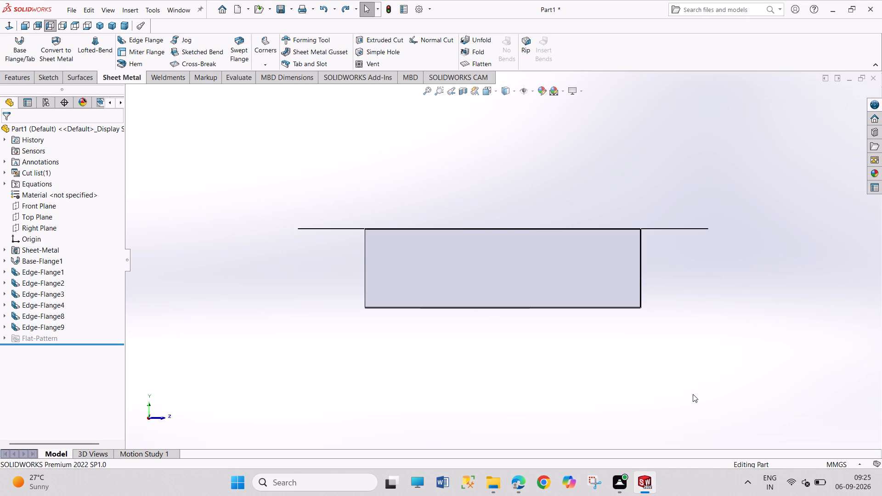
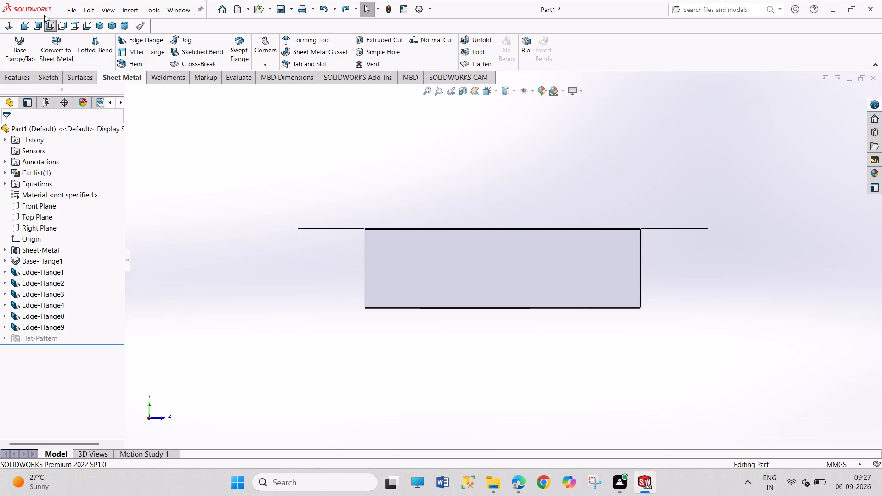
Unfold all collected bends of the part, keeping the large base face fixed.
click(100, 23)
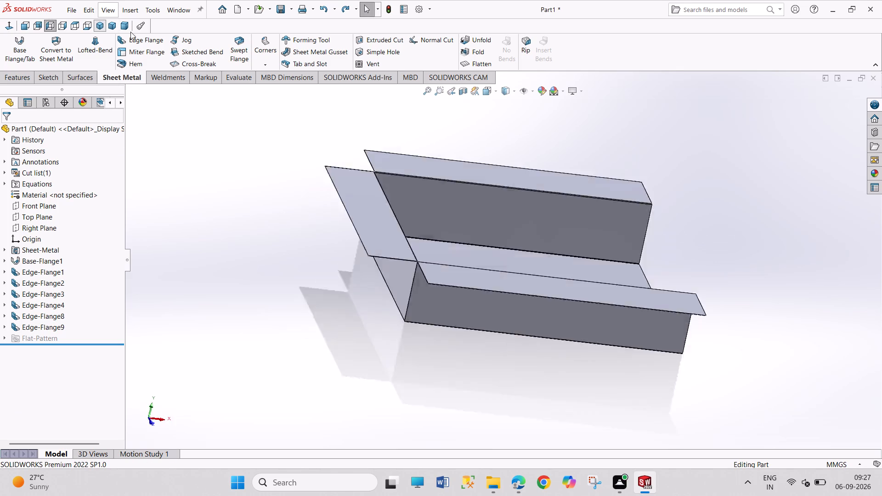
drag(774, 316, 787, 344)
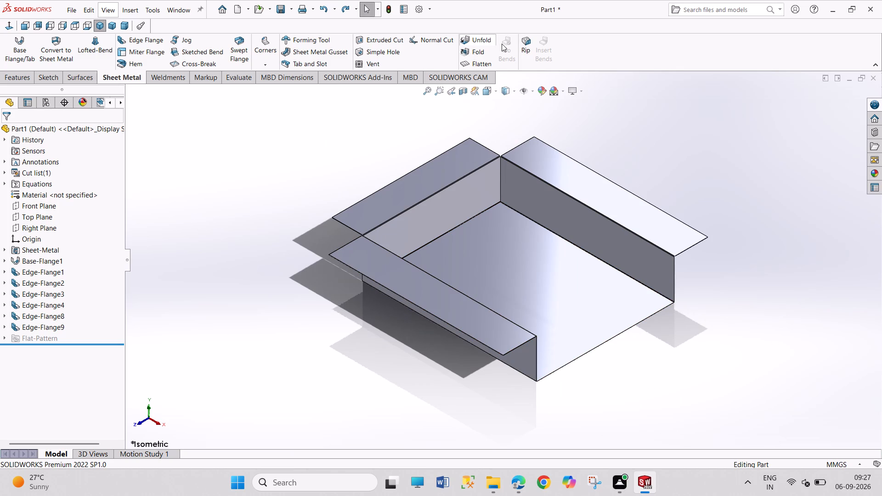
click(491, 39)
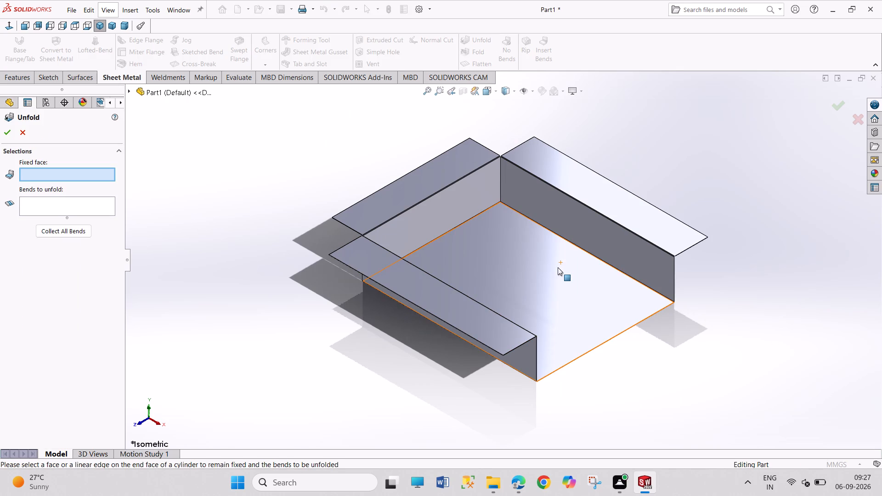
click(558, 267)
click(57, 235)
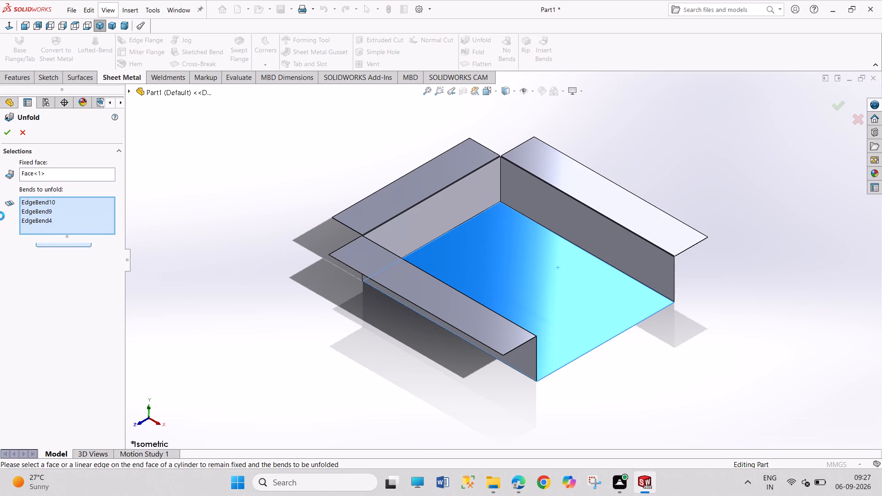
click(8, 127)
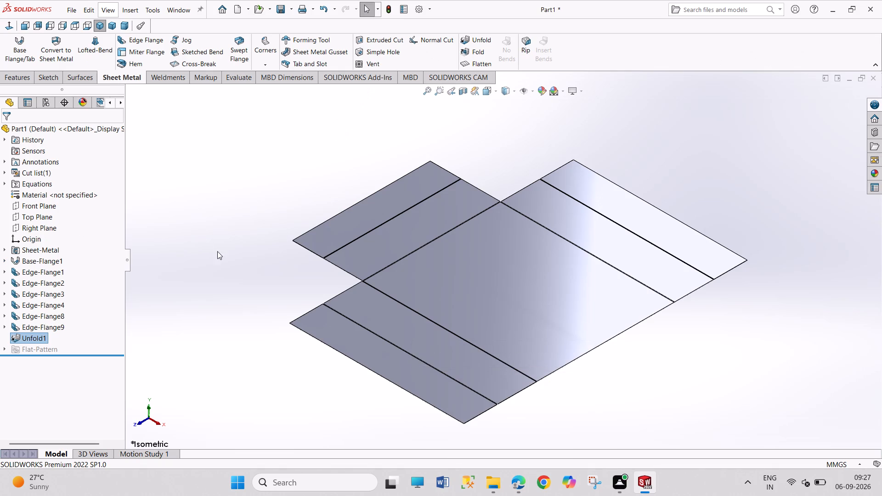
Start a sketch on the unfolded Edge-Flange4 face and draw a 35 mm line from its outer corner along the +Z short edge.
click(343, 237)
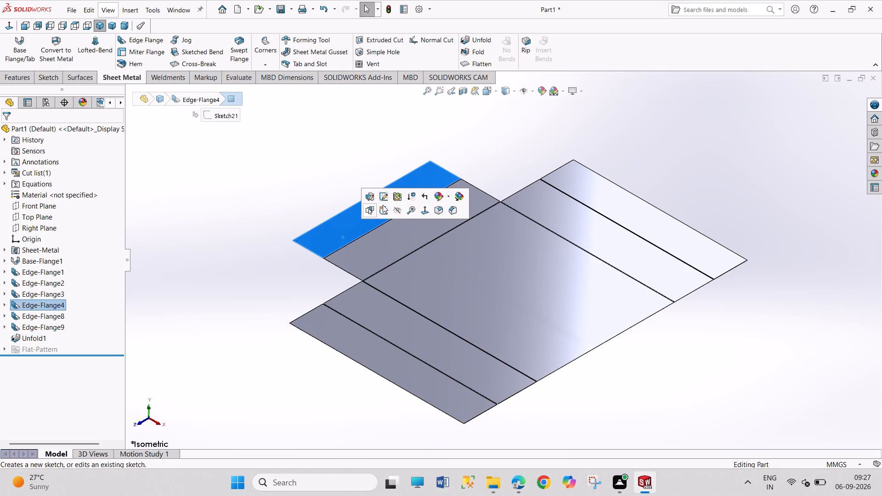
click(383, 205)
drag(700, 285, 725, 327)
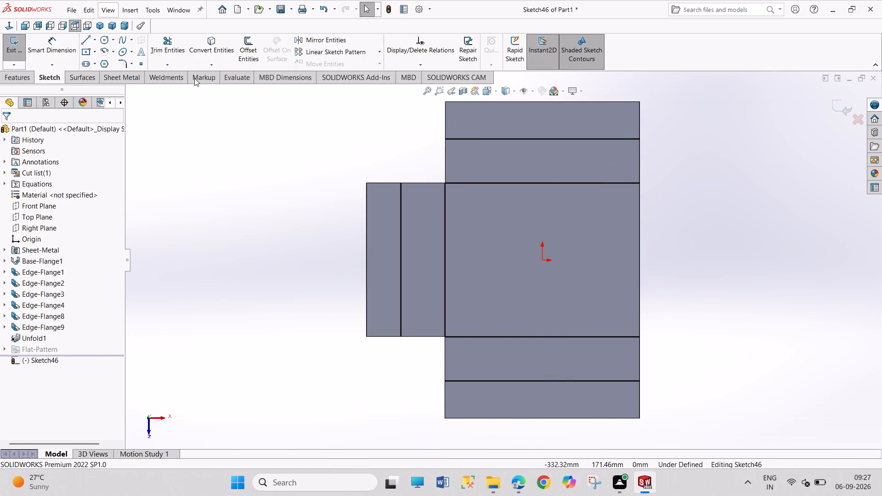
click(82, 41)
click(366, 336)
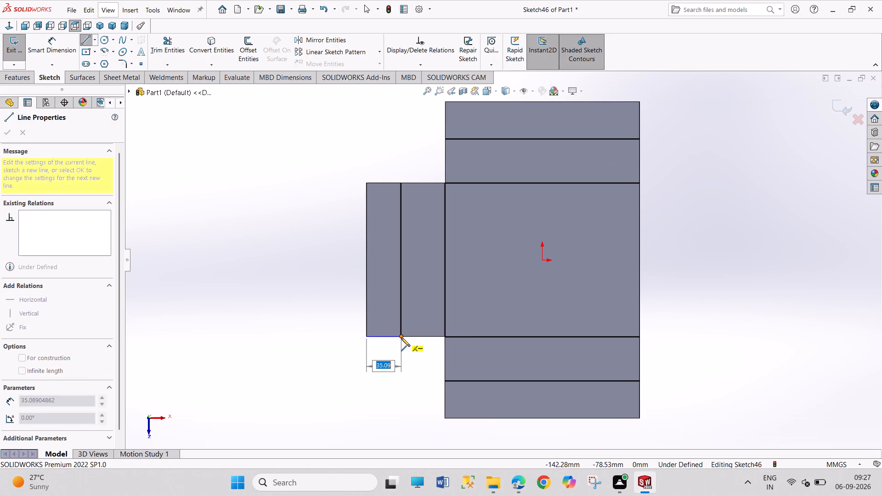
text(38)
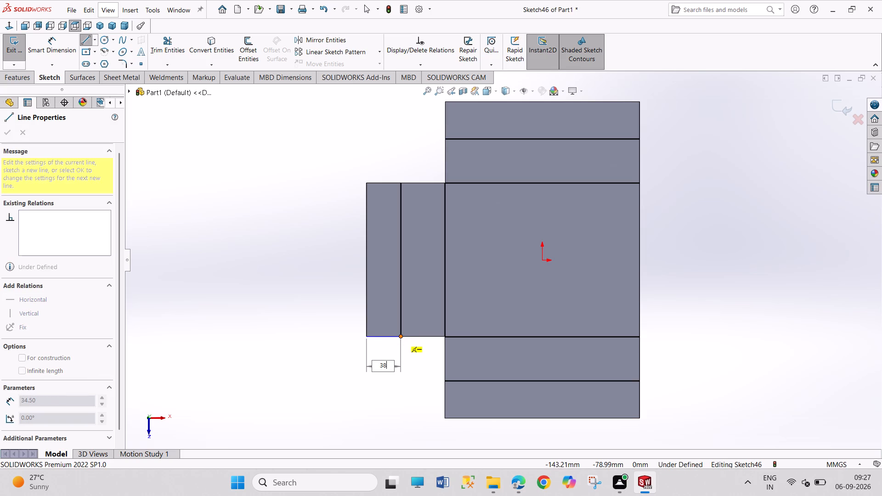
key(BackSpace)
key(5)
key(Return)
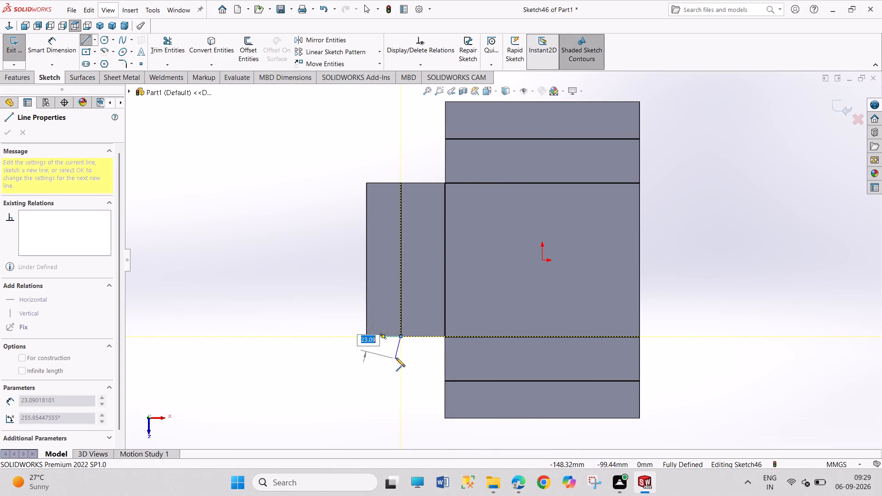
key(Escape)
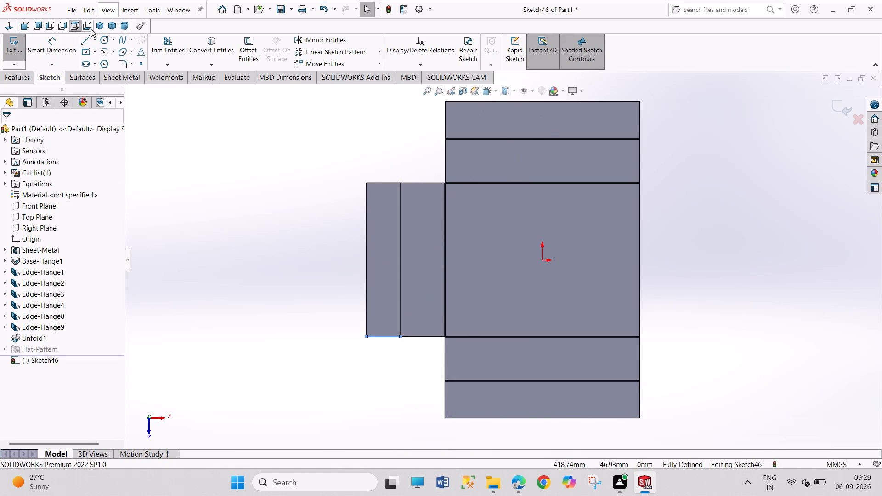
Draw a 40 mm line extending the flange's outer edge from that corner and close the triangle with a diagonal to the bend-side corner.
click(85, 41)
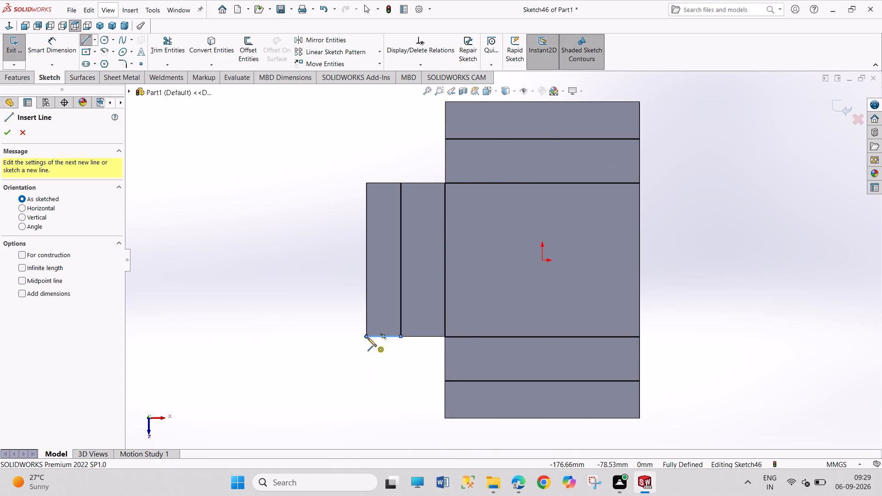
click(367, 338)
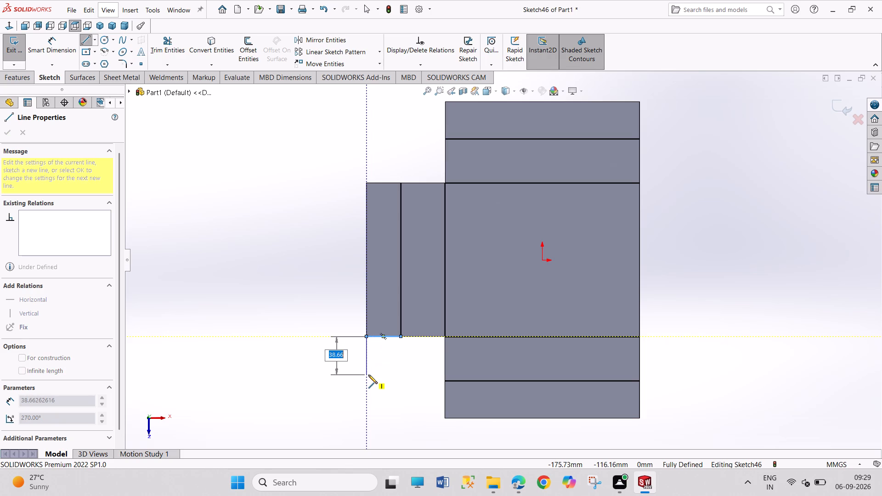
text(40)
key(Return)
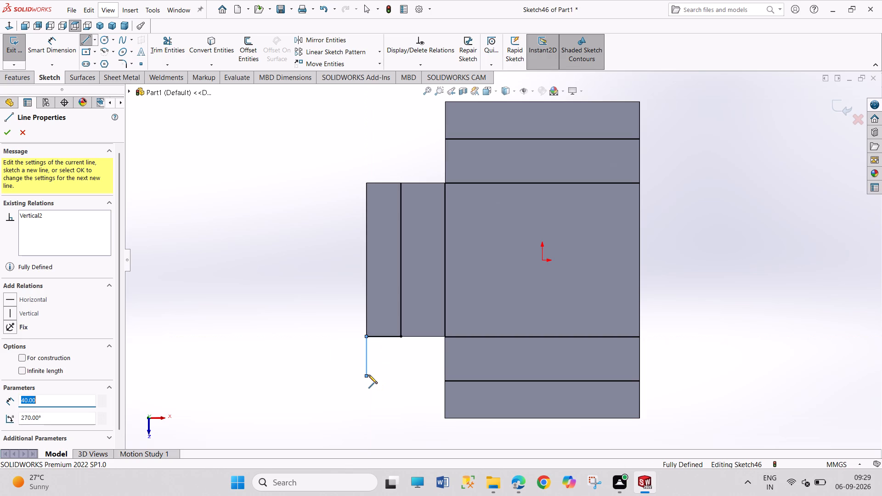
click(402, 338)
right_click(290, 377)
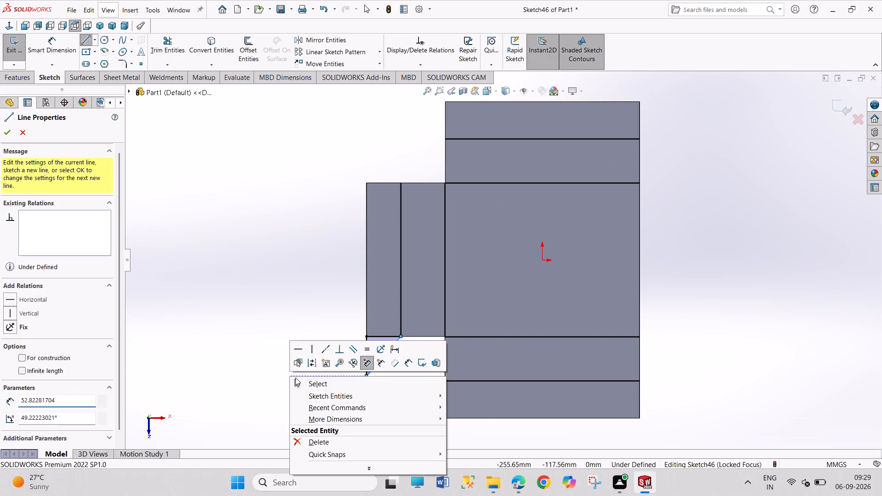
click(309, 382)
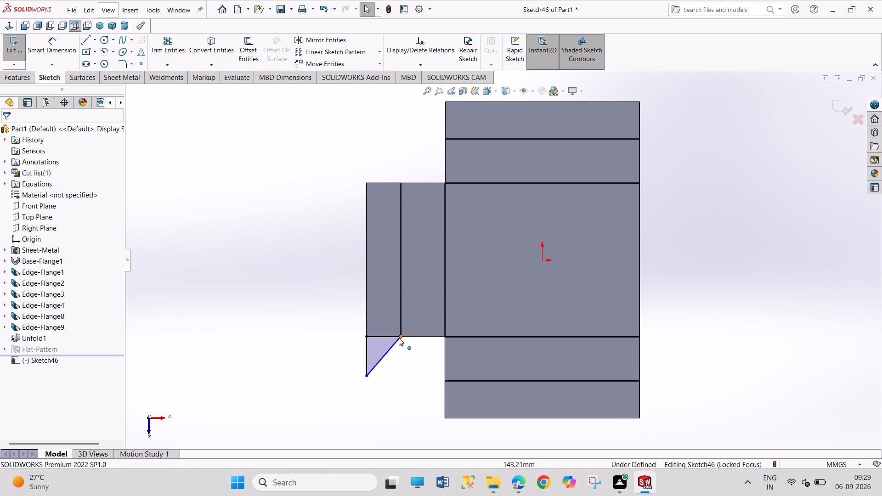
drag(399, 338, 408, 352)
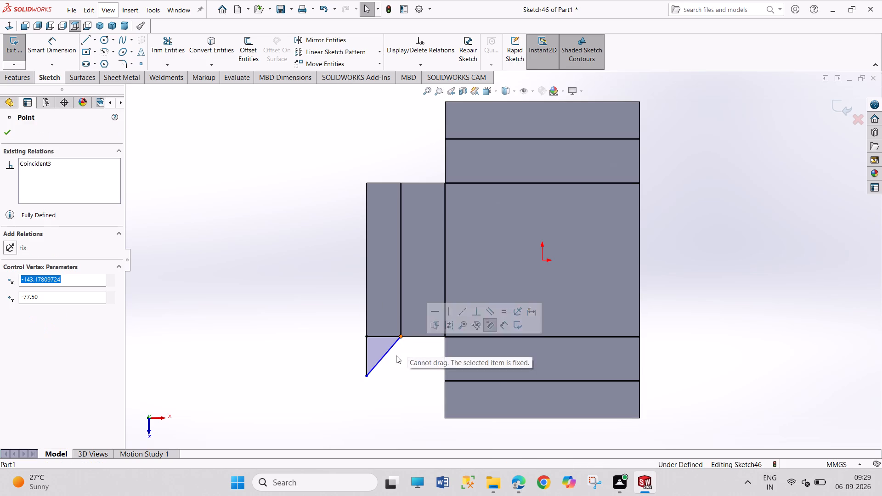
click(11, 134)
Sketch a matching triangle at the flange's opposite end with 40 mm and 35 mm legs and a closing diagonal, and exit the sketch.
click(88, 39)
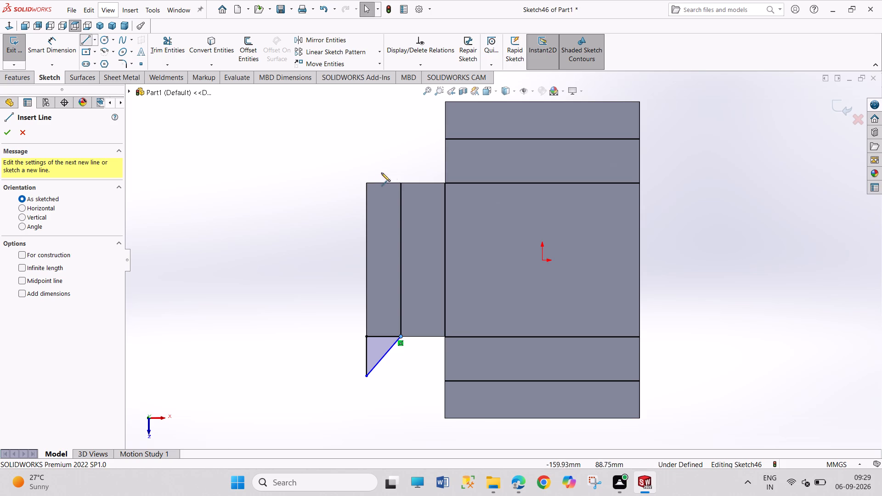
click(366, 184)
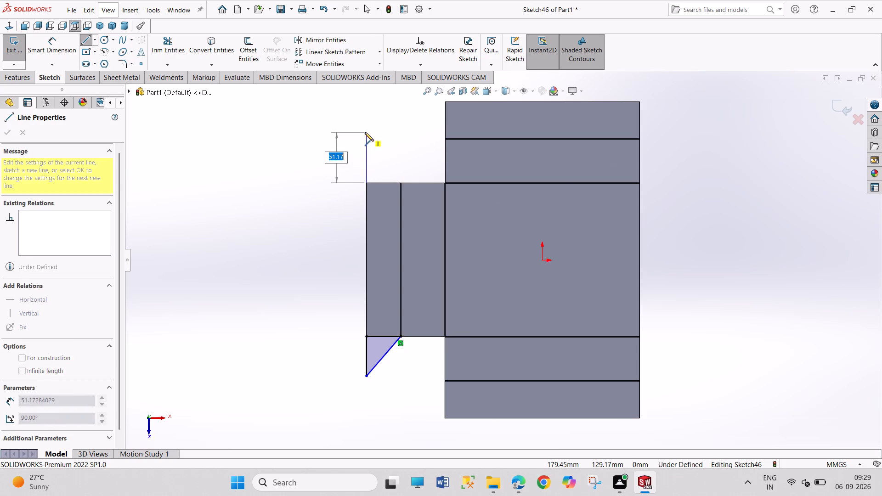
text(40)
key(Return)
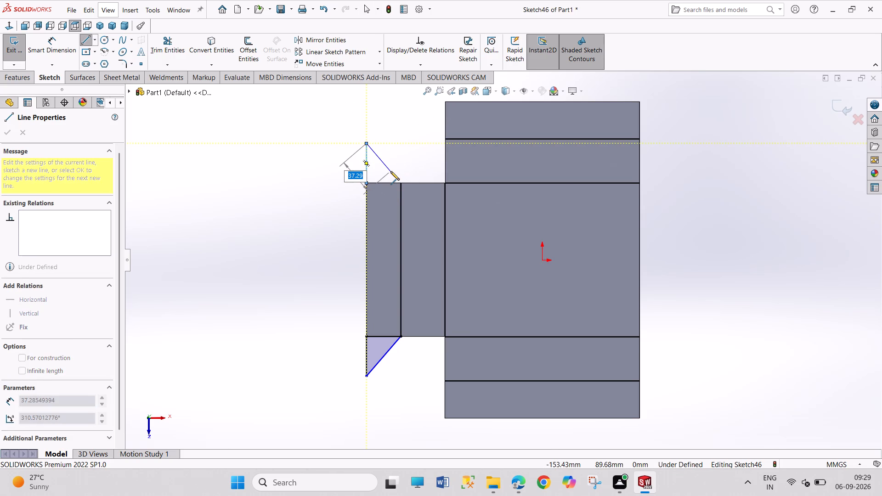
key(Escape)
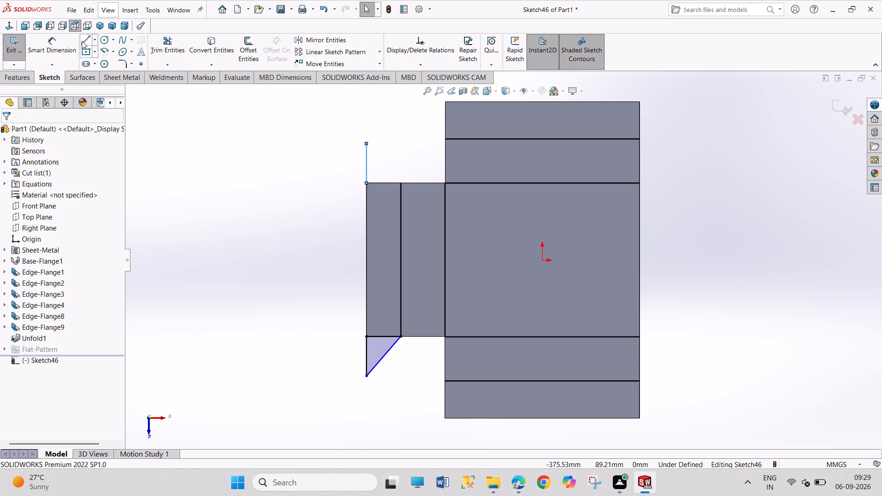
click(82, 41)
click(366, 182)
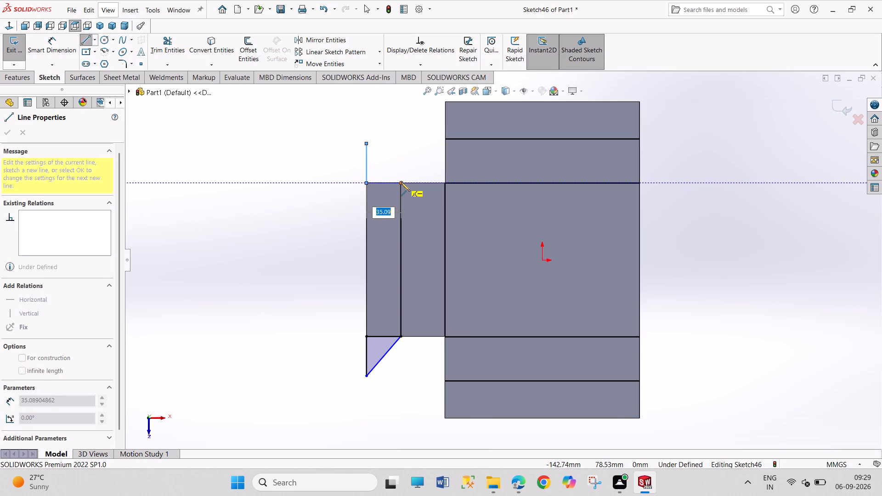
text(35)
key(Return)
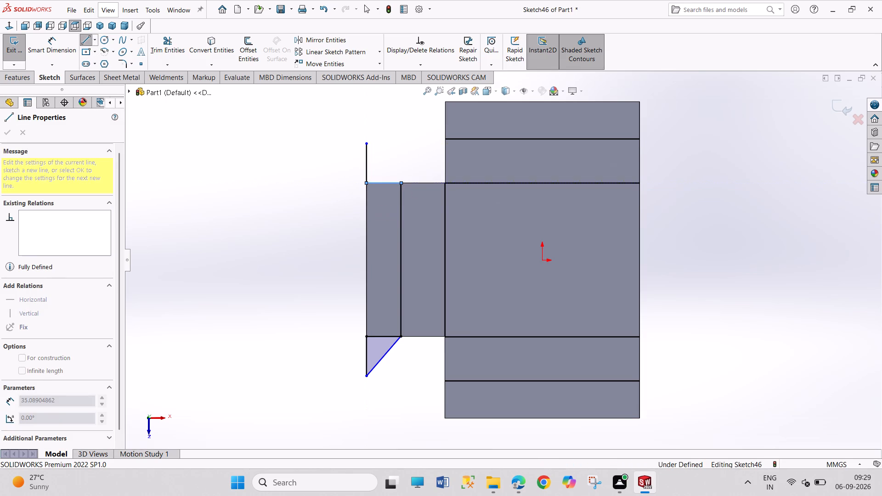
click(365, 141)
right_click(373, 124)
click(382, 130)
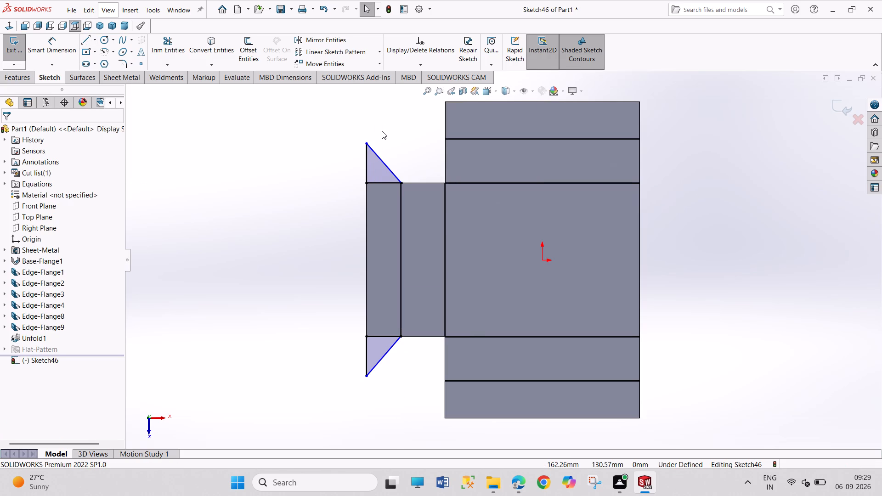
click(10, 46)
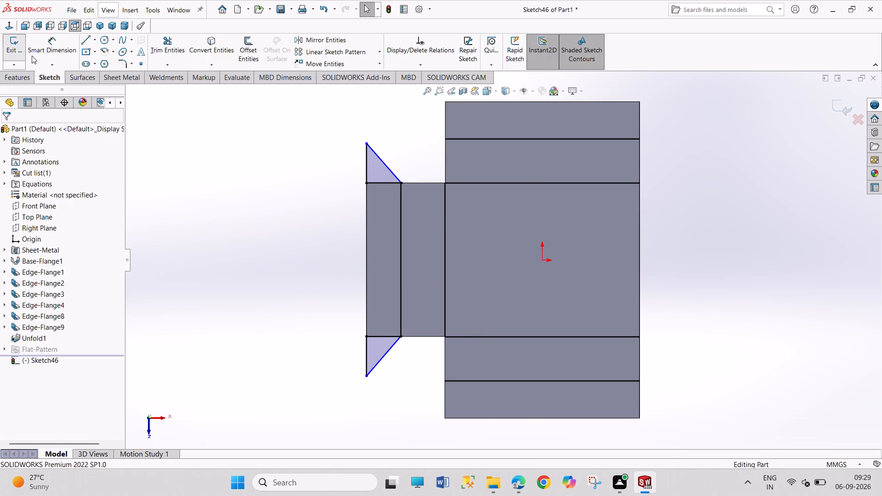
Create a Base Flange/Tab from the two sketched triangles, merged with the Edge-Flange4 rim.
middle_drag(342, 324, 344, 311)
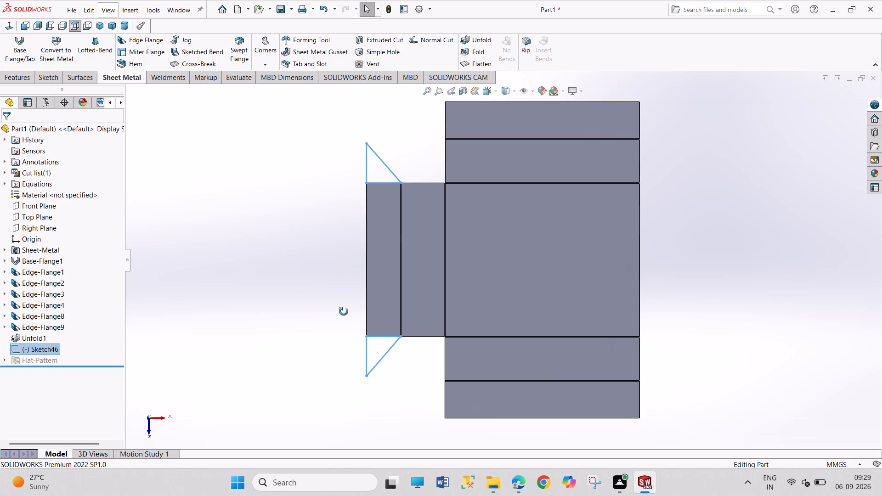
middle_drag(344, 311, 345, 304)
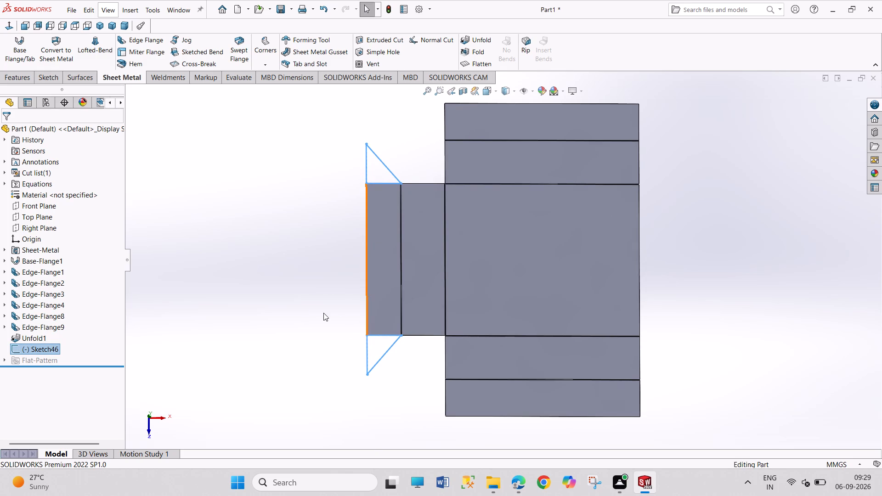
middle_drag(323, 313, 356, 227)
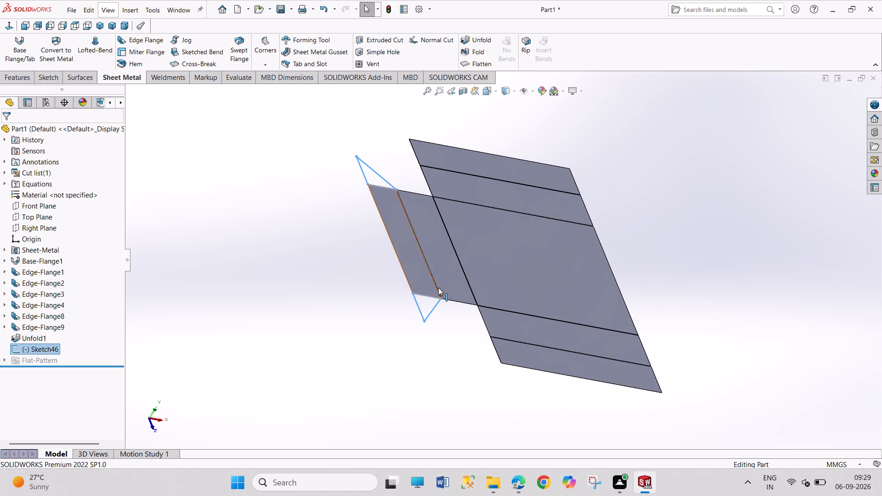
scroll(438, 290, down, 9)
scroll(365, 313, up, 3)
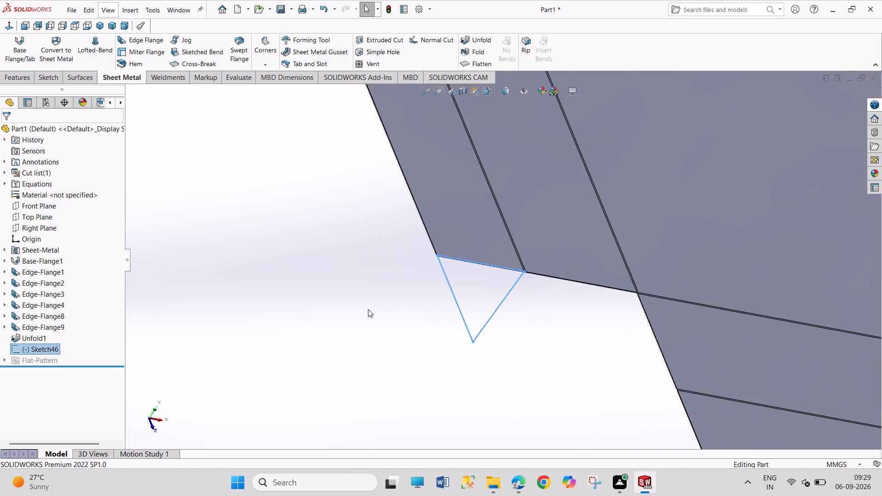
scroll(370, 307, up, 6)
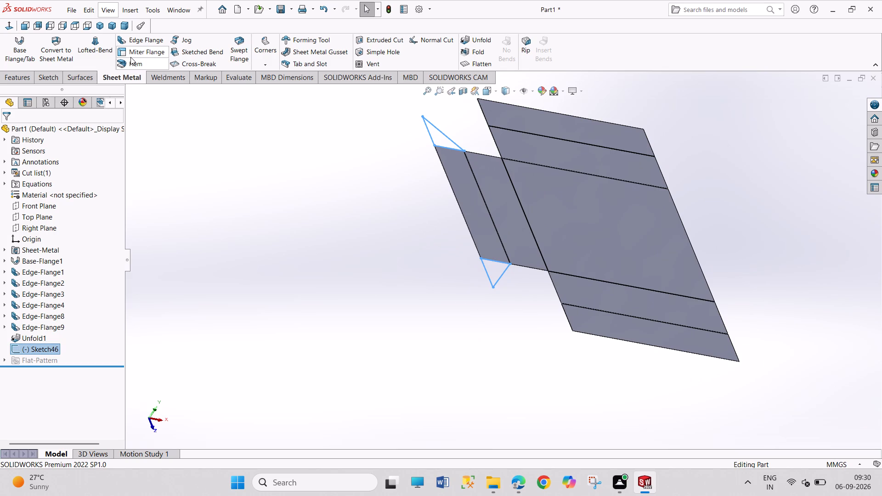
click(10, 57)
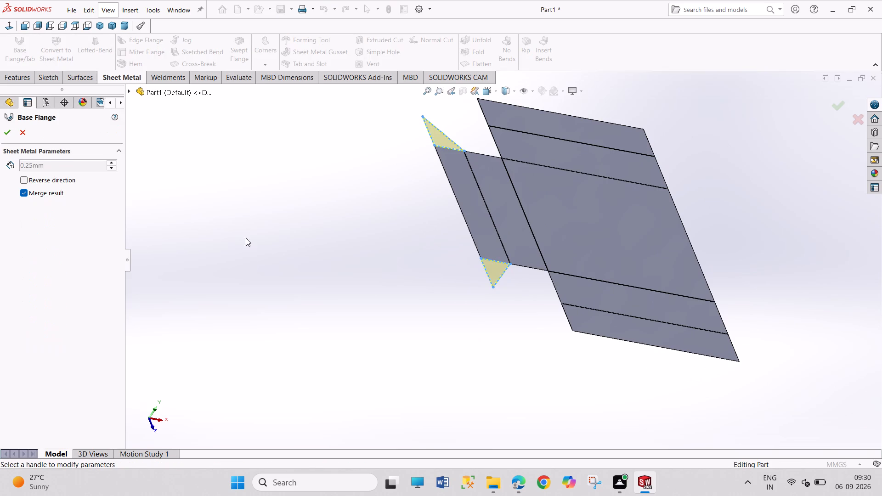
click(10, 135)
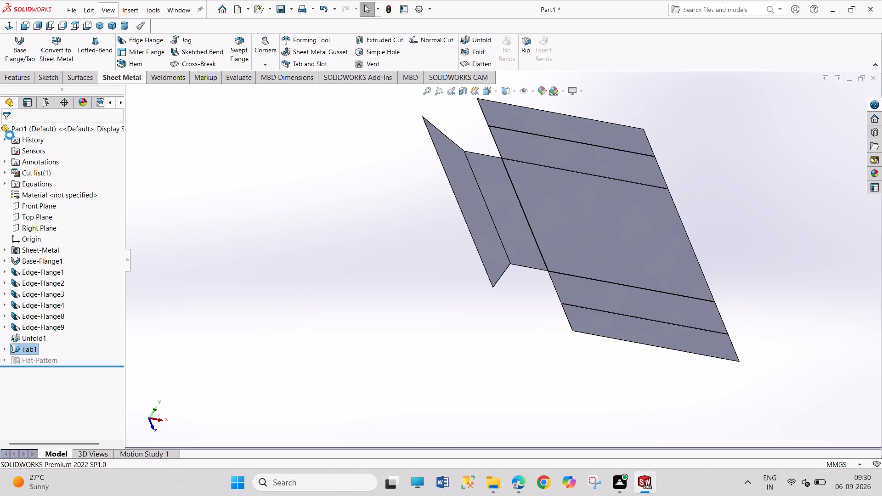
middle_drag(539, 303, 506, 297)
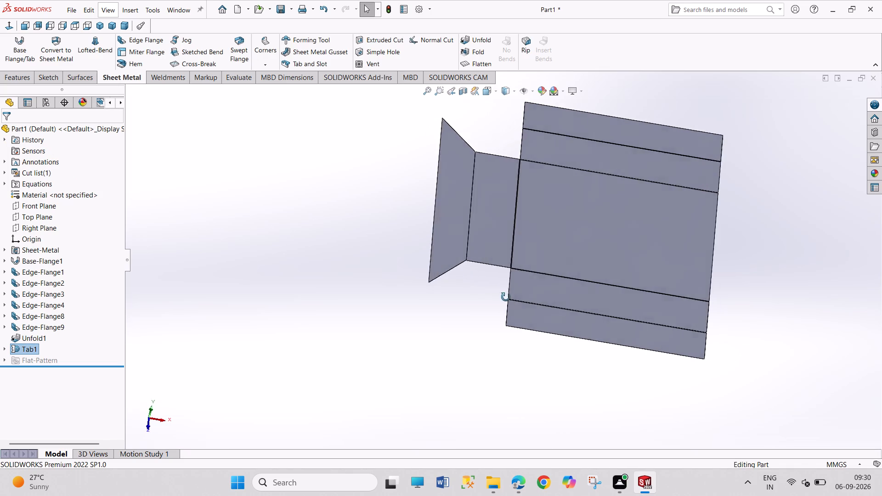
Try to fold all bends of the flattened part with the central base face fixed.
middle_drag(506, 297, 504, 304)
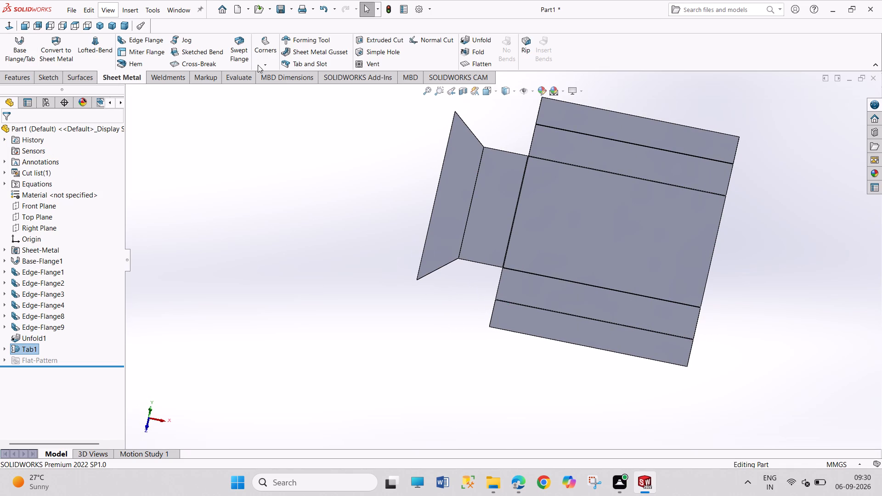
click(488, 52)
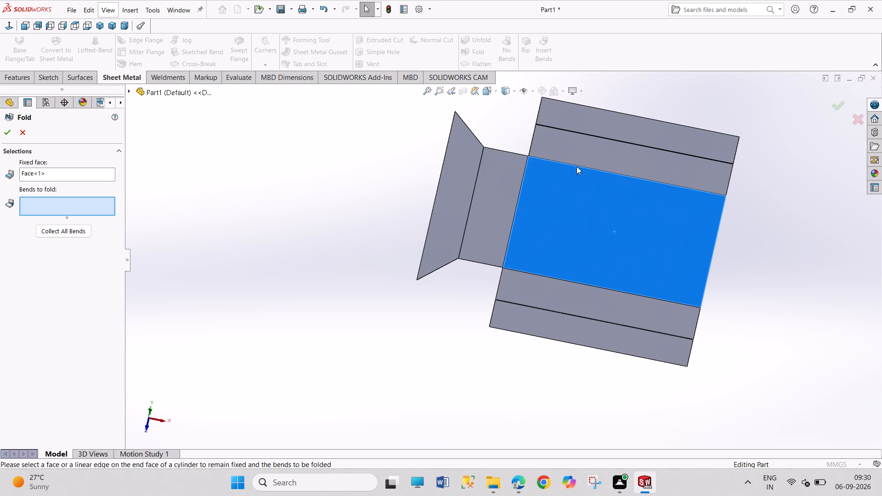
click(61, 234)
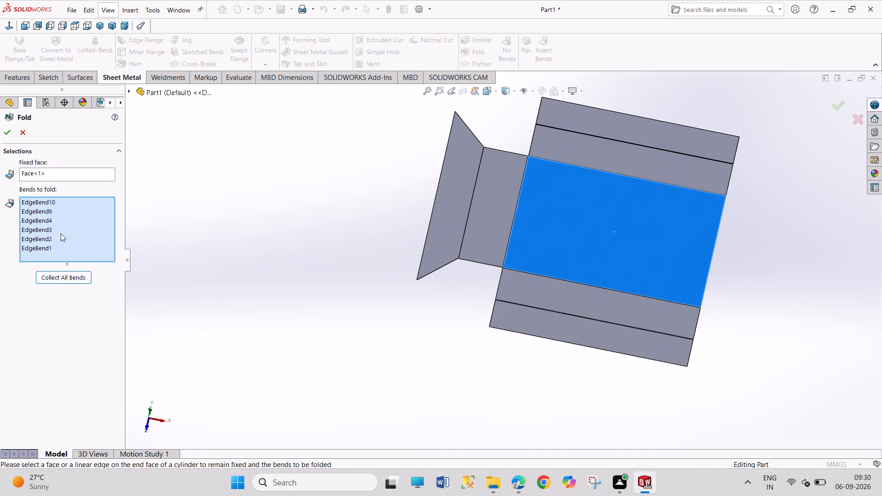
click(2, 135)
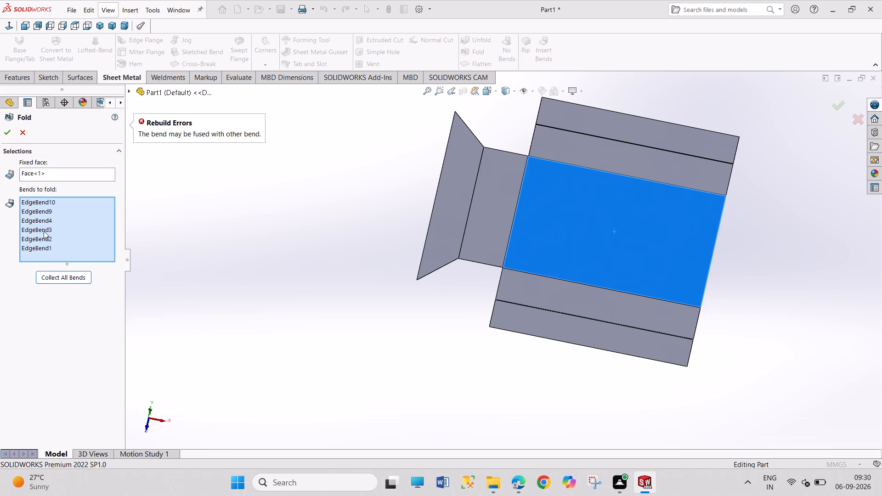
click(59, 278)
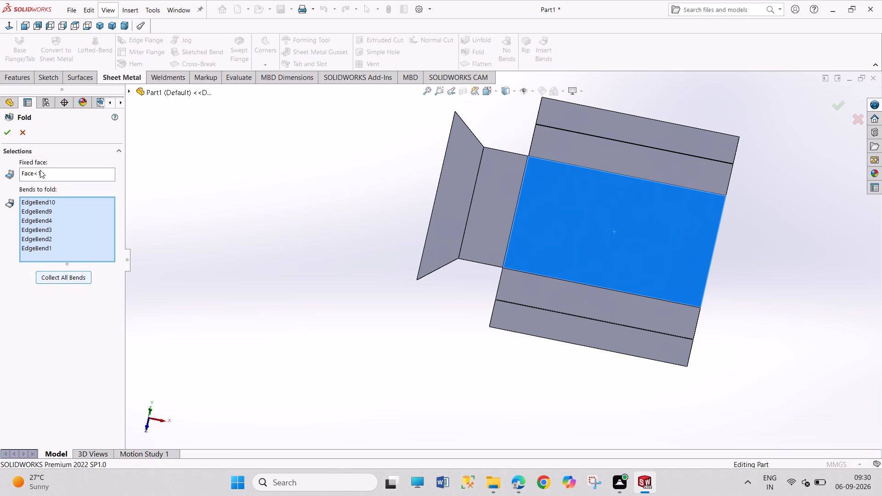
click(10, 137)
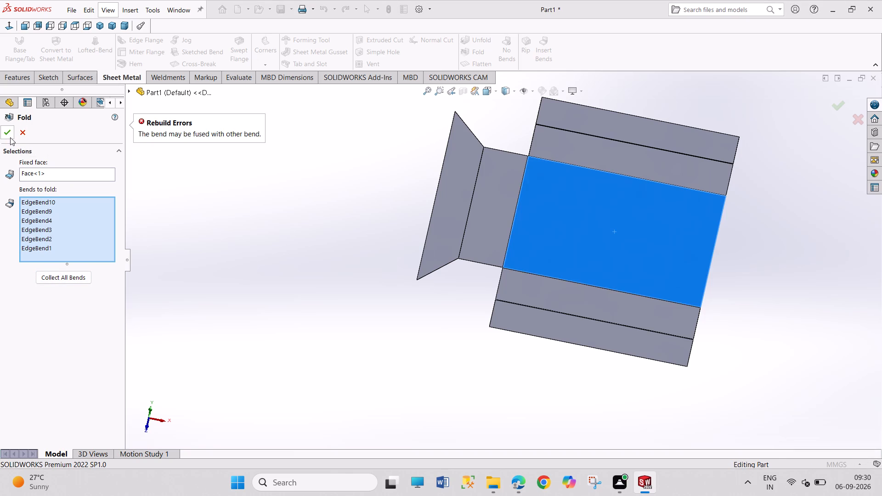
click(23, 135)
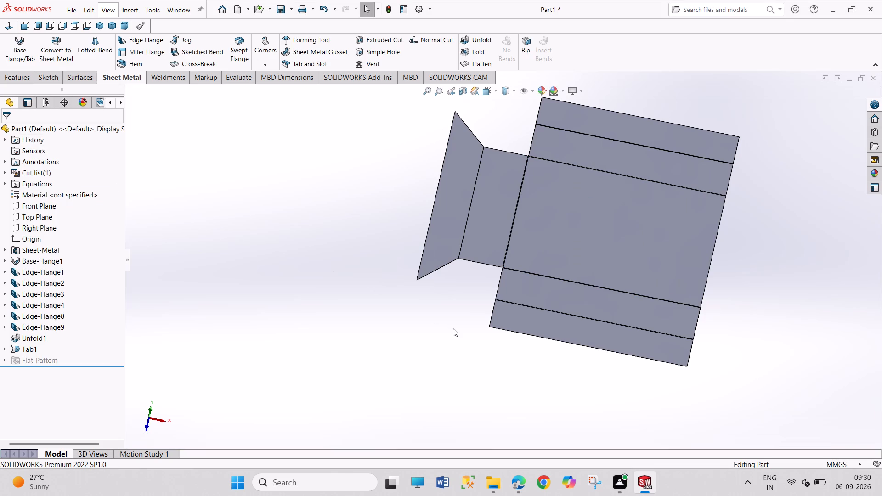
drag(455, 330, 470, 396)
Delete the Tab1 feature that holds the two triangular corner tabs.
right_click(27, 349)
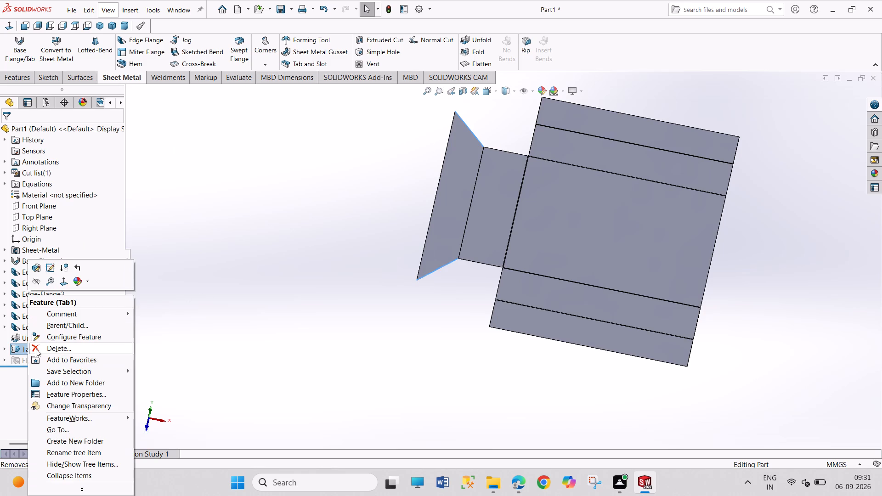
click(36, 349)
click(519, 178)
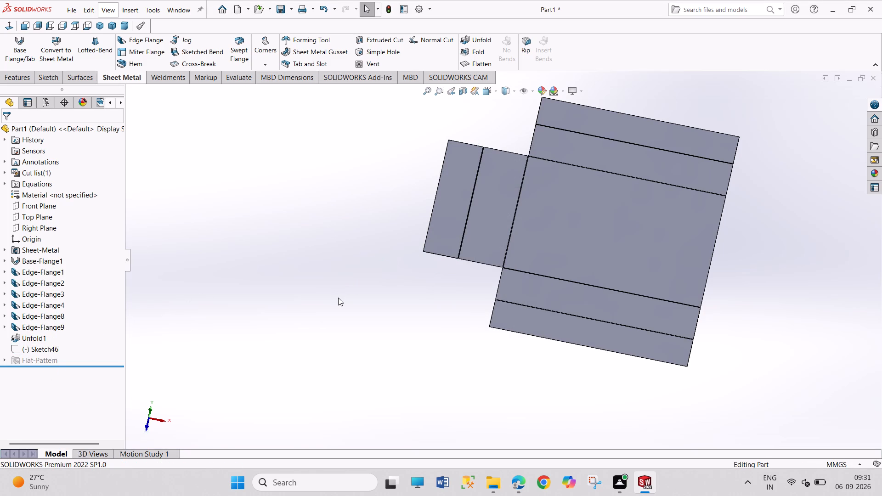
Fold all collected bends back up with the central base face fixed.
click(469, 54)
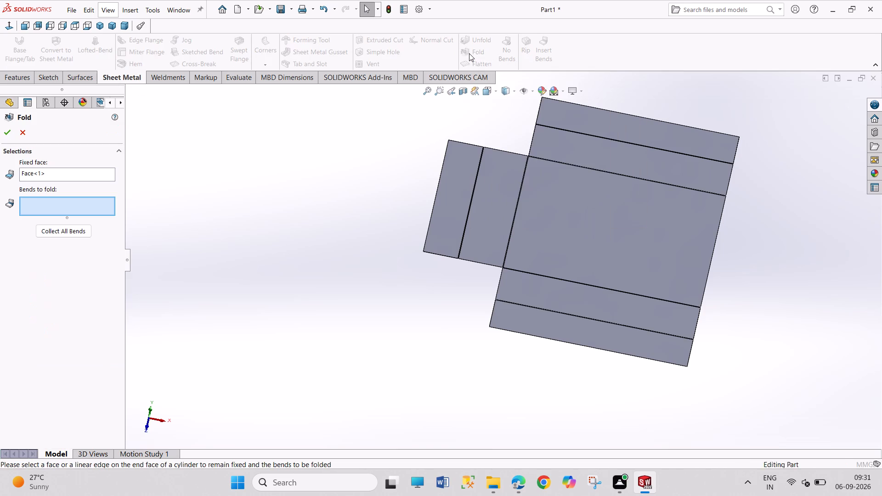
click(73, 231)
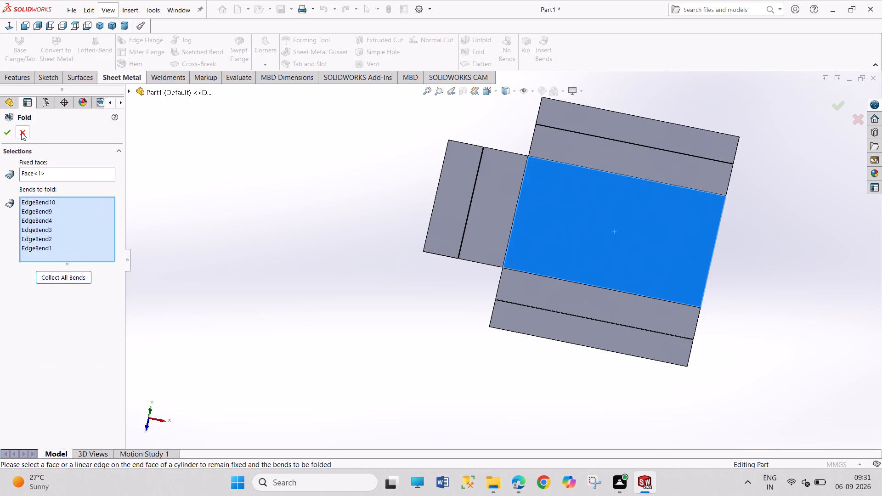
click(5, 130)
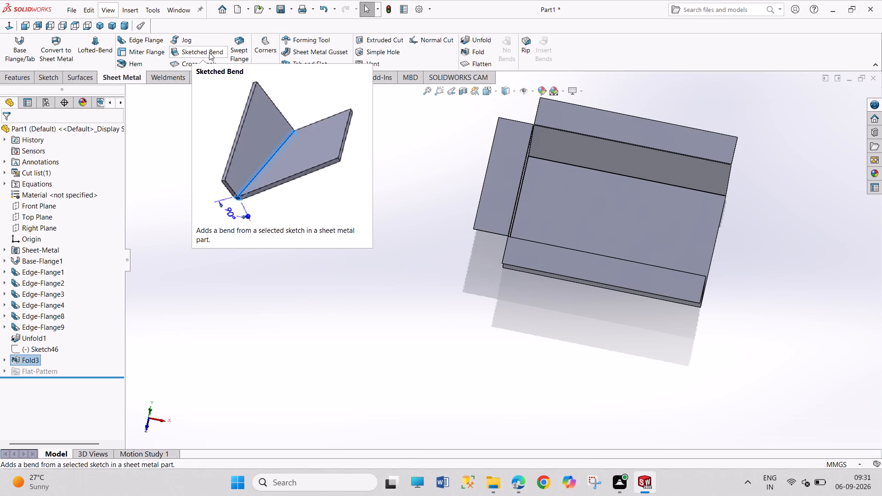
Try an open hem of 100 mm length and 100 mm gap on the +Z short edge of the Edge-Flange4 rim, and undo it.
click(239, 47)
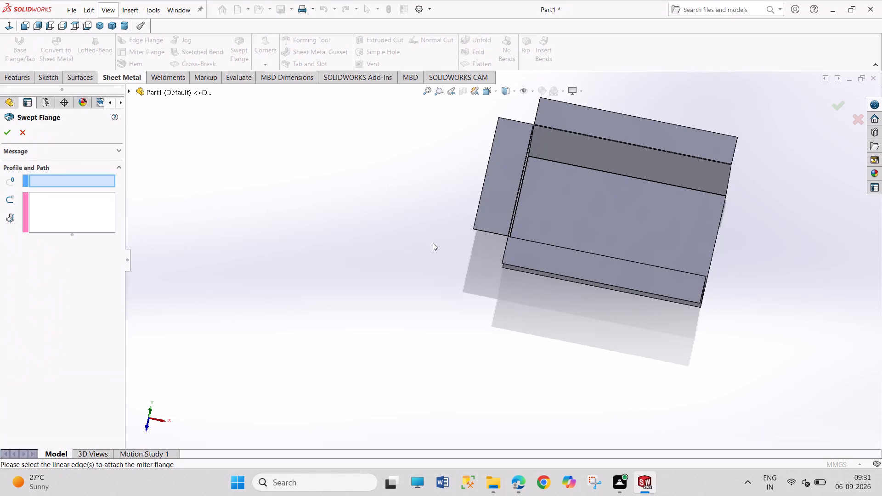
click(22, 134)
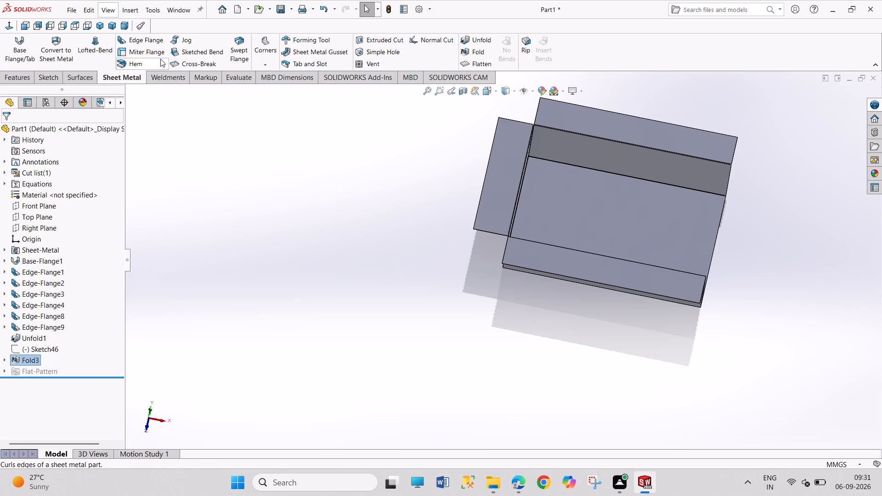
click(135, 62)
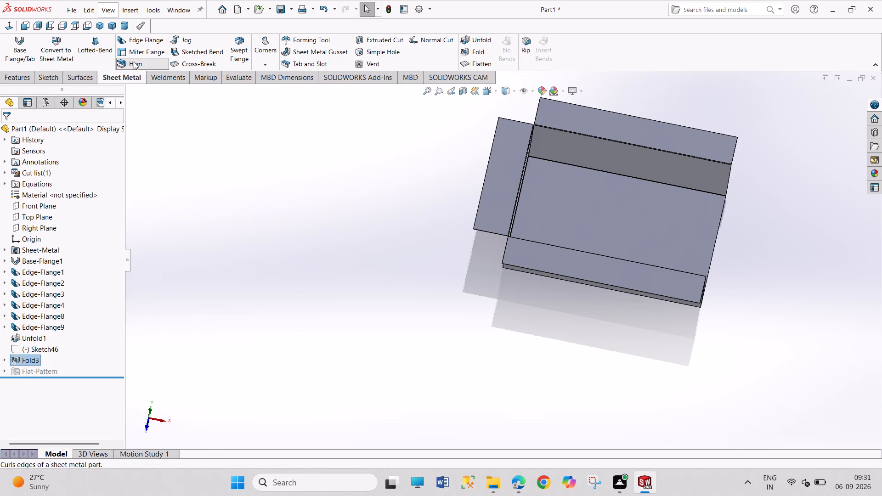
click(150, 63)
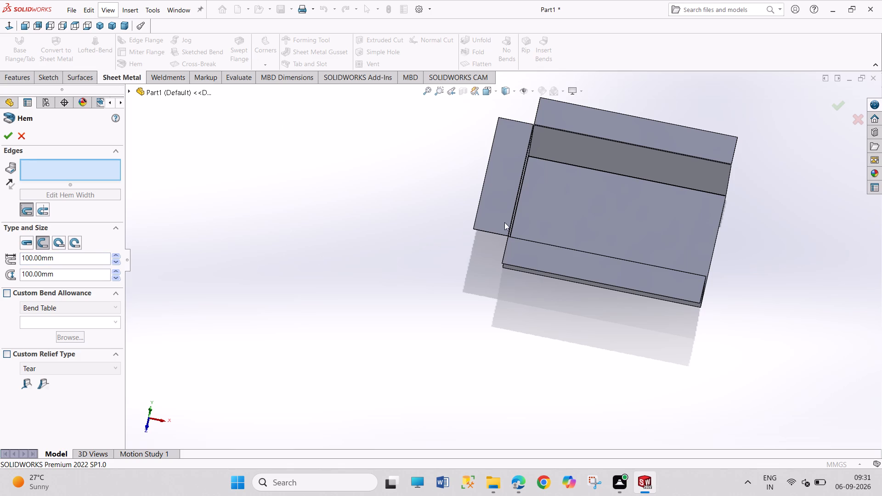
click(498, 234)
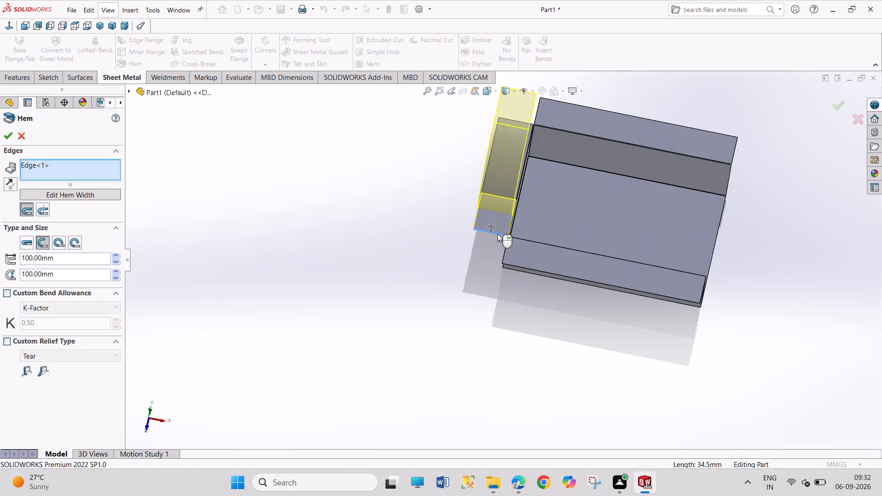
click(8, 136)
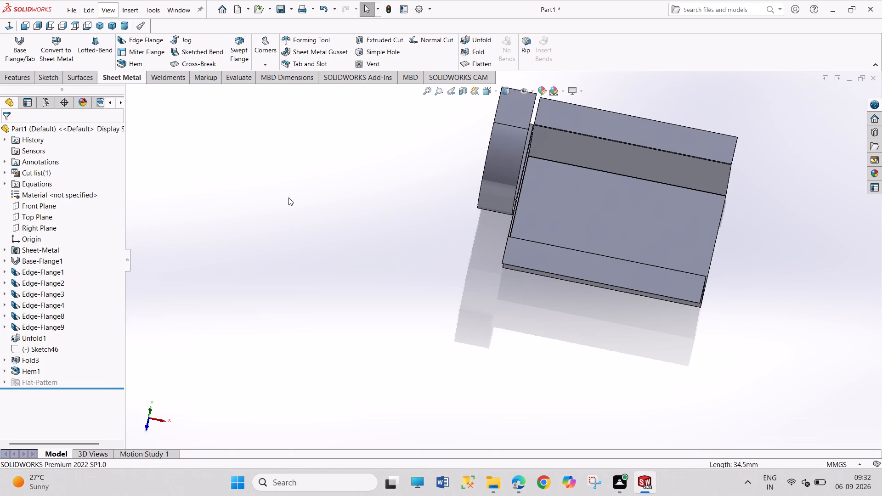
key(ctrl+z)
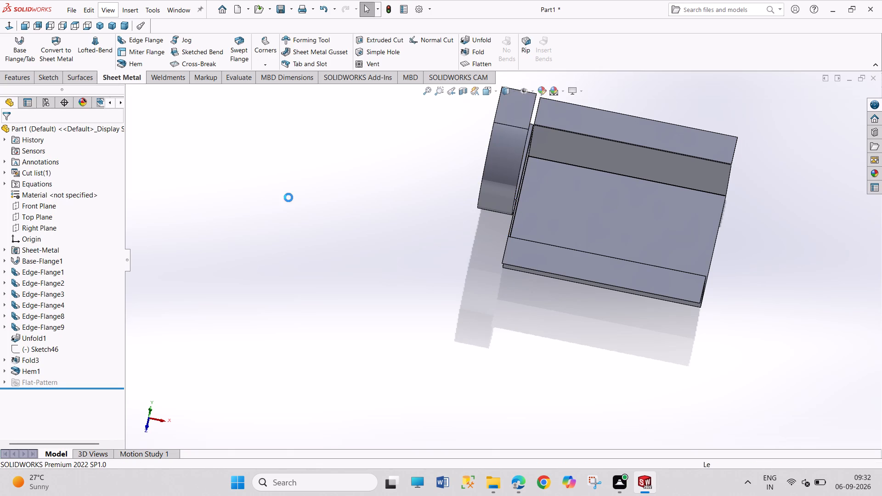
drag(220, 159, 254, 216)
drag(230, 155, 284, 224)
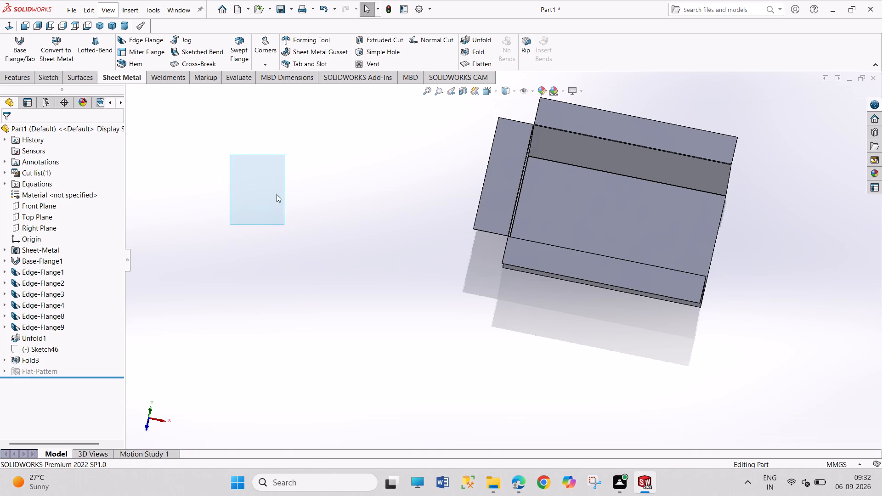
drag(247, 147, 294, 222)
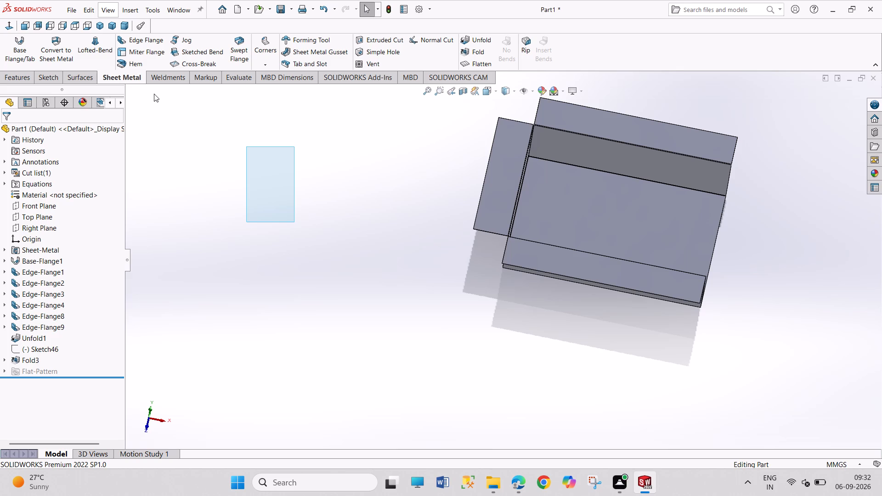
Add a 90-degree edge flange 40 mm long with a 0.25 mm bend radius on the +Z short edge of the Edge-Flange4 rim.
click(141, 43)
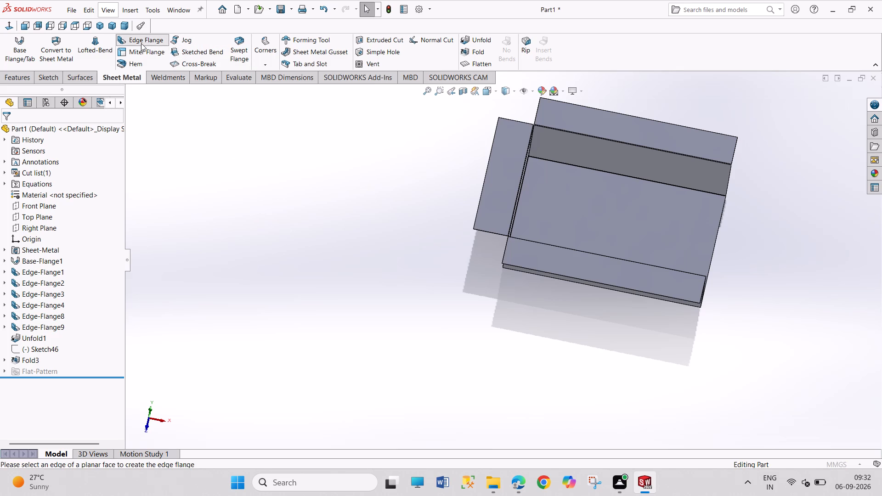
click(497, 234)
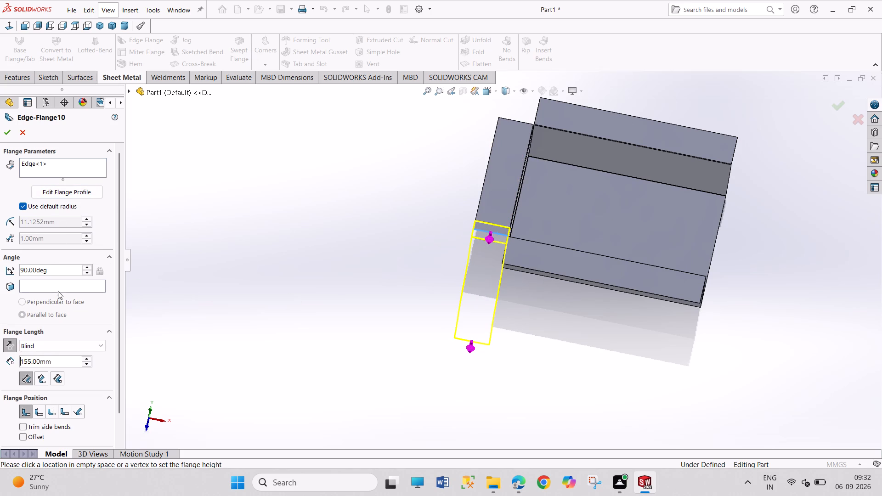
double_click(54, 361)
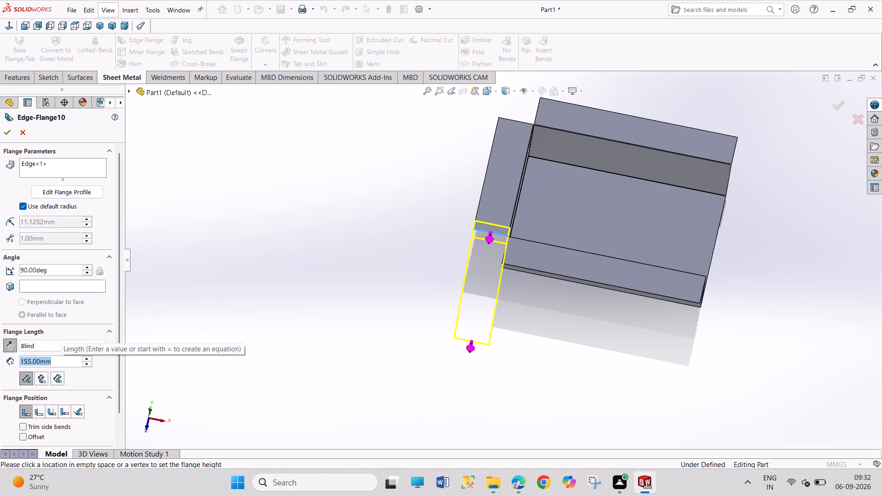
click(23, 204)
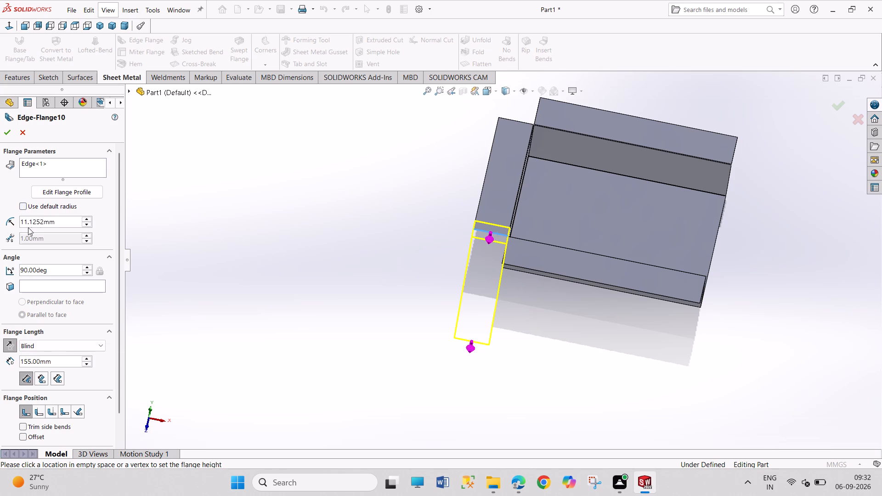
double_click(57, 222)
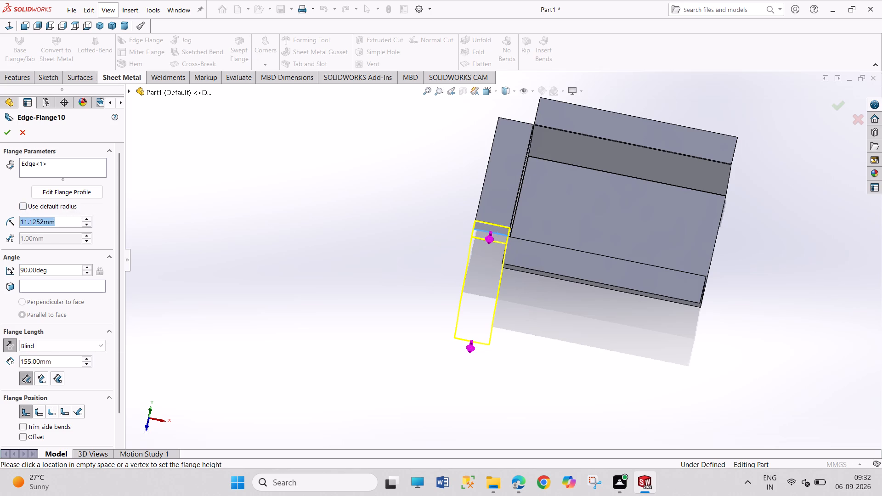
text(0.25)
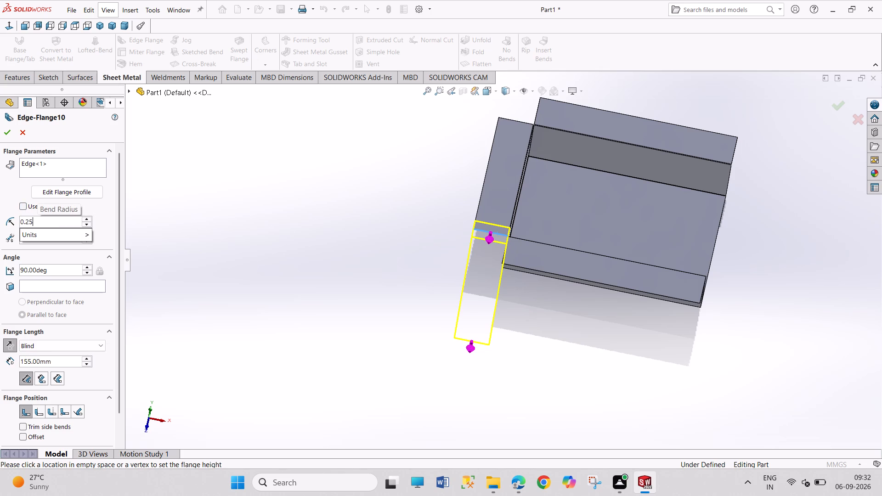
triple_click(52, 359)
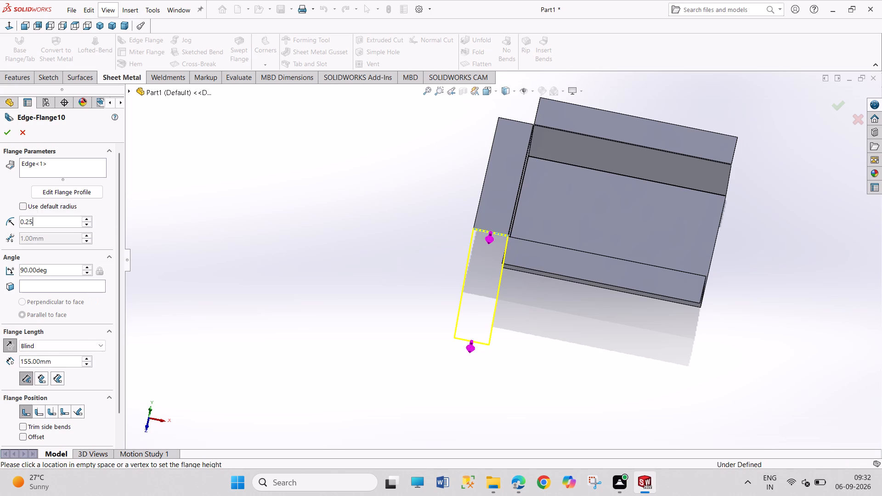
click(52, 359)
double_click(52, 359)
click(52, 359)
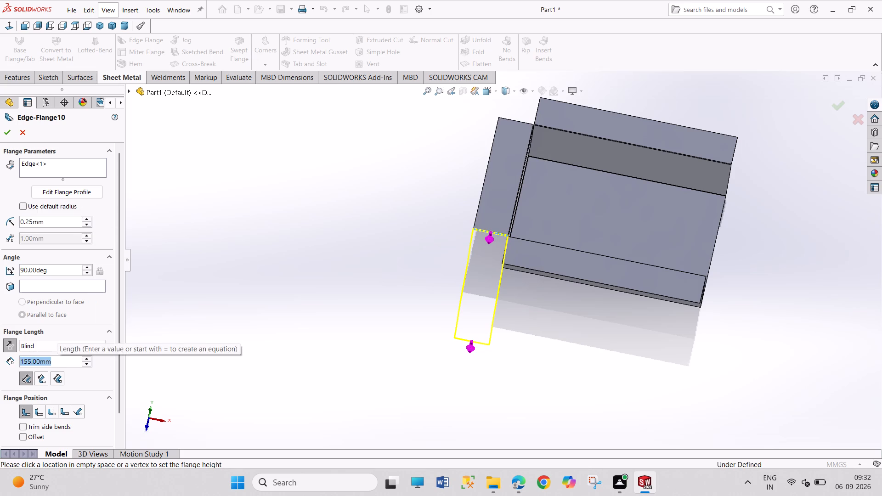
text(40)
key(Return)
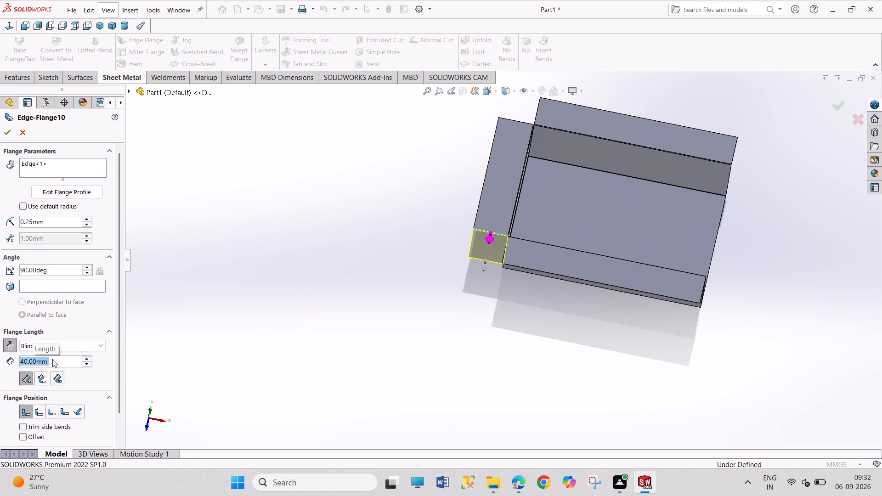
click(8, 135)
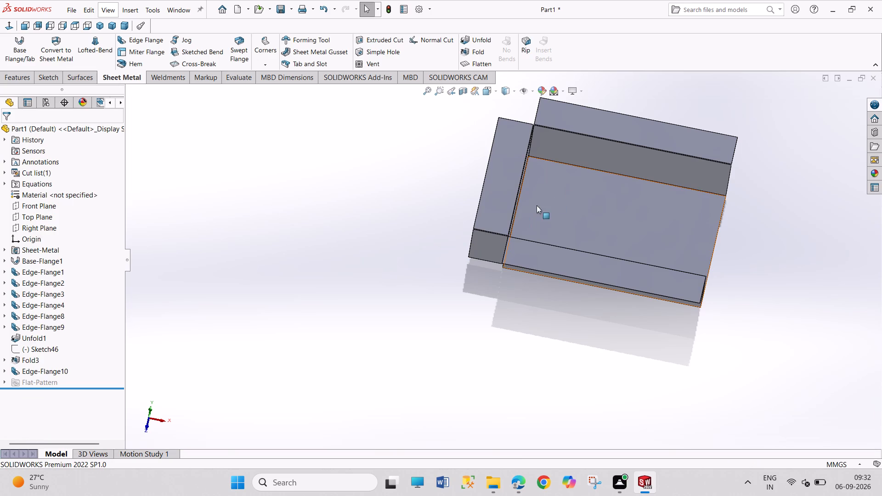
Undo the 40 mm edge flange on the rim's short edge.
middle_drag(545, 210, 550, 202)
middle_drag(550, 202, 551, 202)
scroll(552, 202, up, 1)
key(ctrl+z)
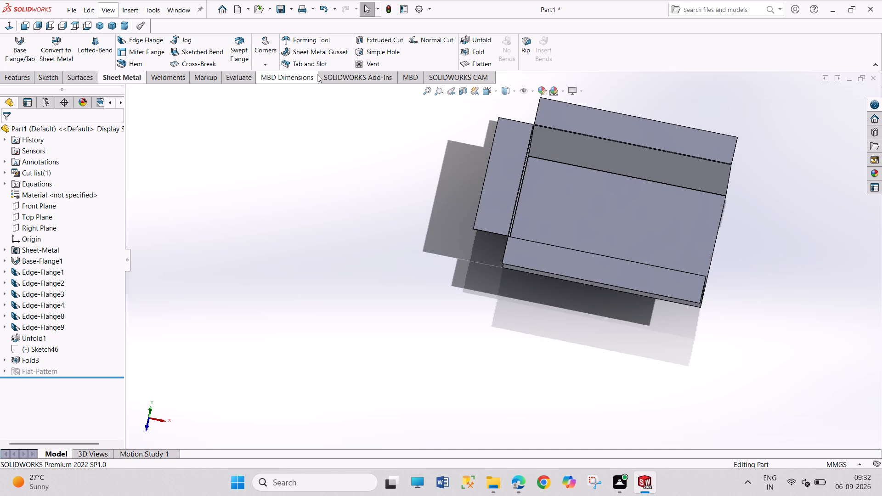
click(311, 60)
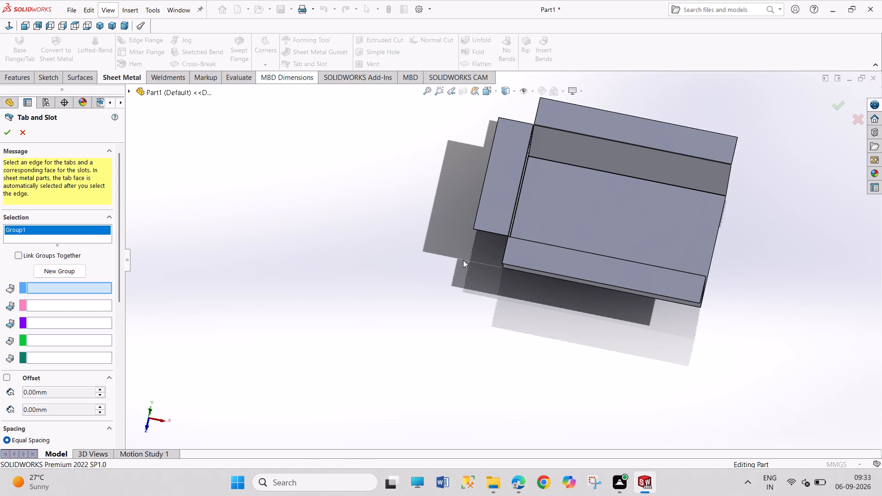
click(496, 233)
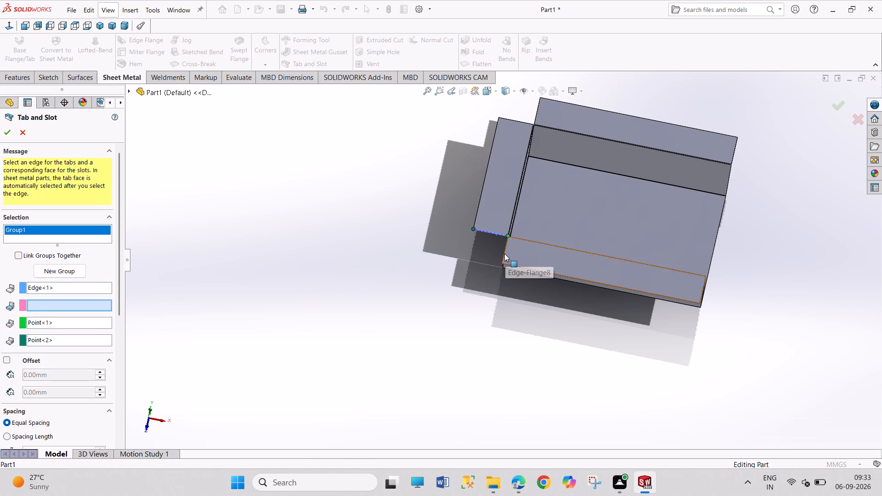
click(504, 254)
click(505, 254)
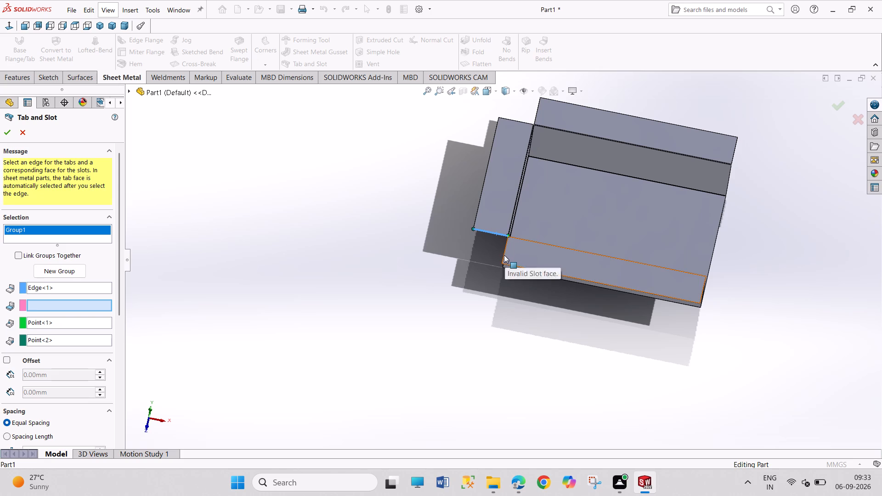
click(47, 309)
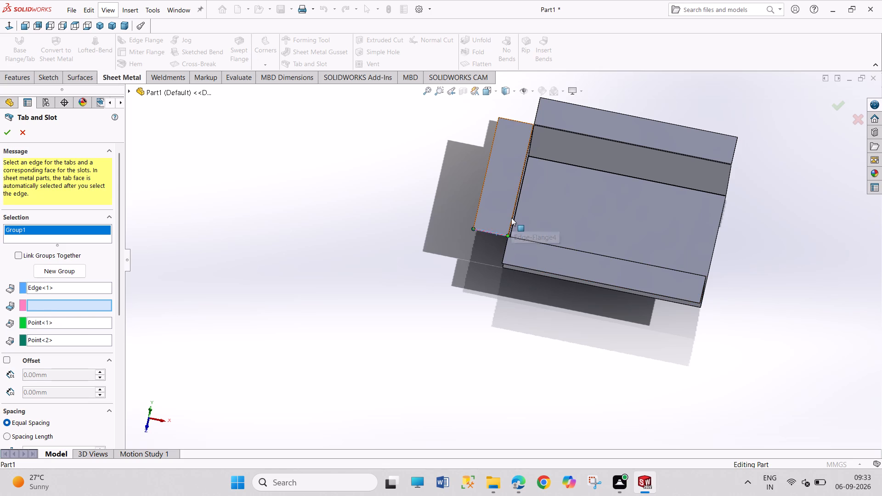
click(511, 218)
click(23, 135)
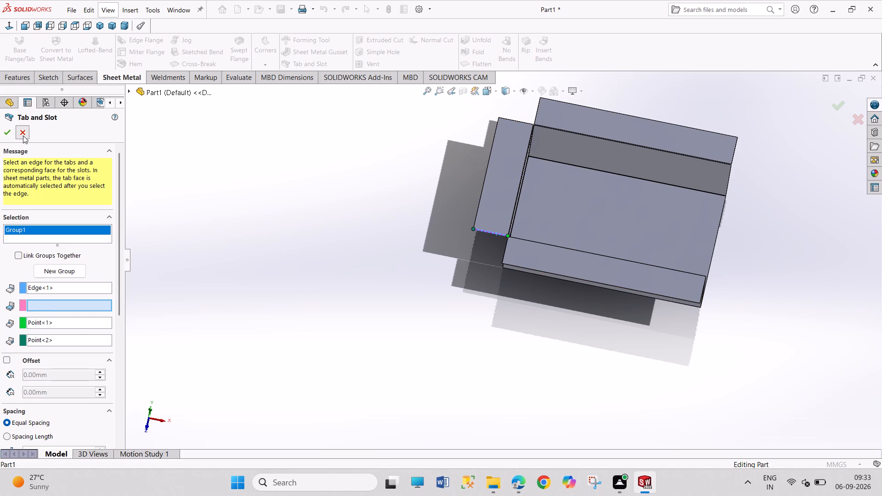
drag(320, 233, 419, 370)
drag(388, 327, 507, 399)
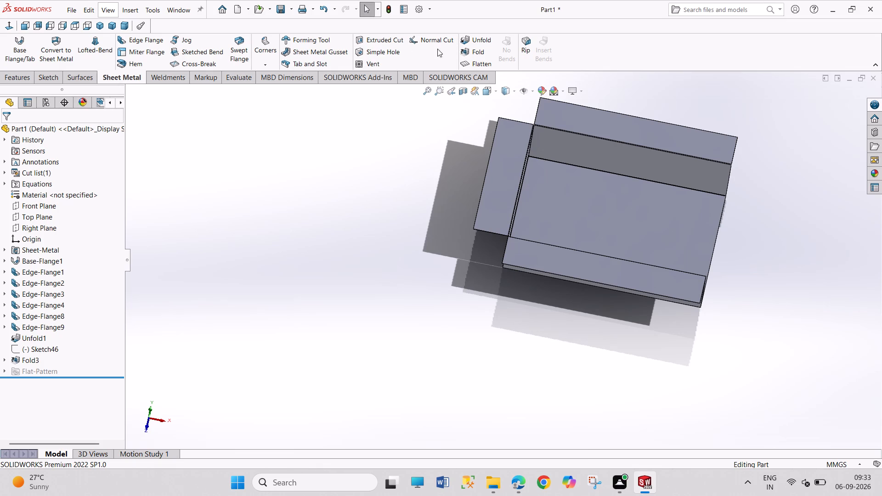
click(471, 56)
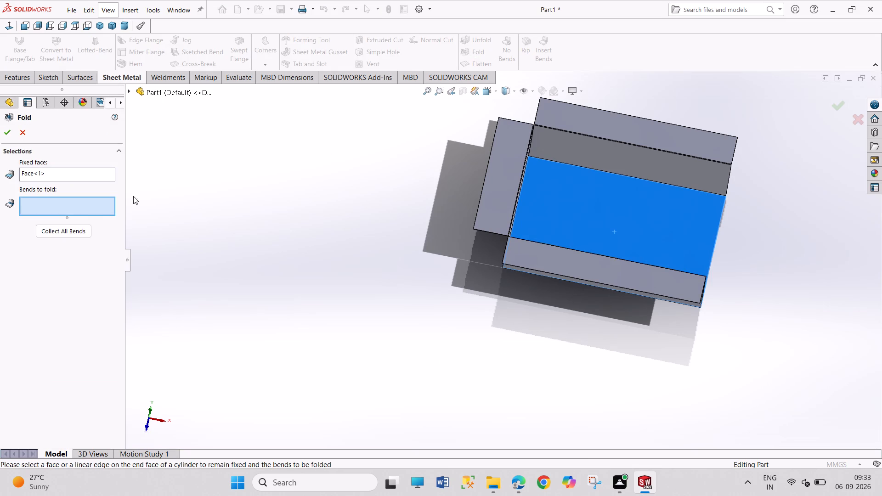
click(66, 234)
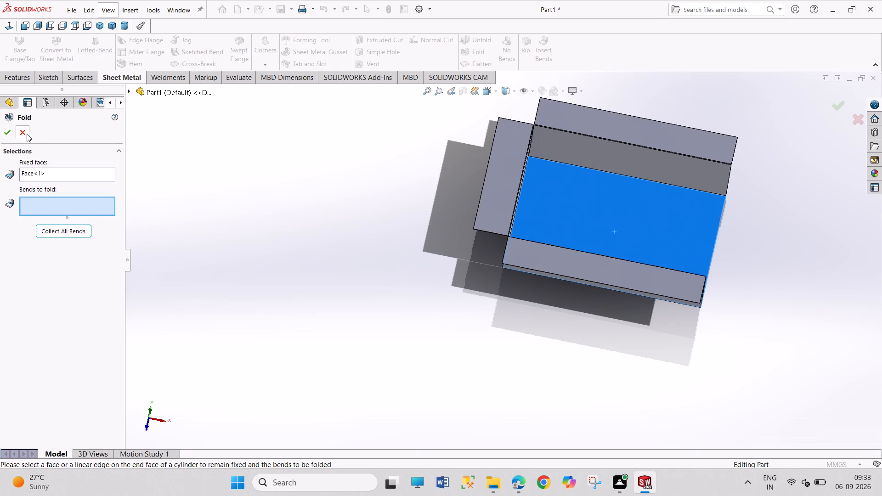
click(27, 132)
Unfold all collected bends with the central base face fixed.
click(492, 39)
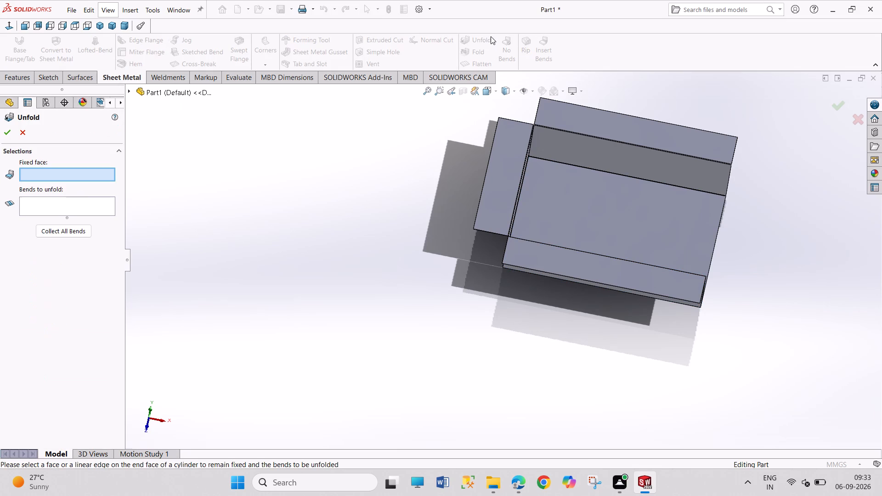
click(666, 213)
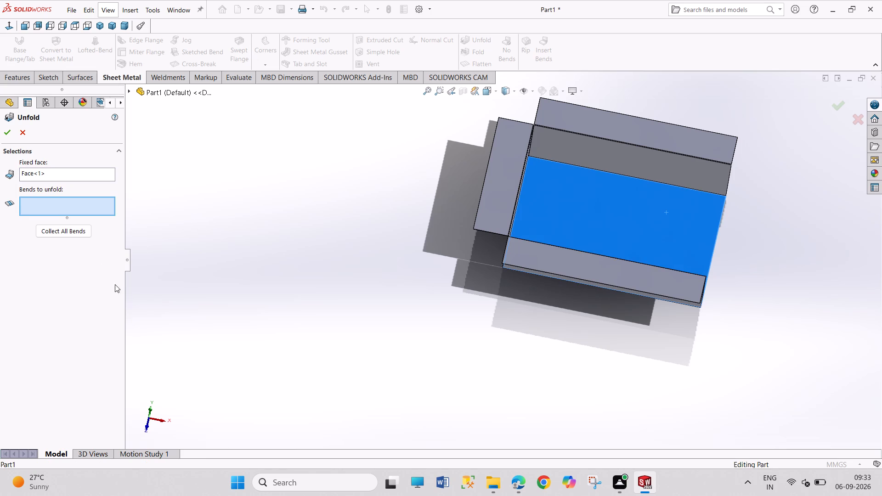
click(71, 235)
click(10, 131)
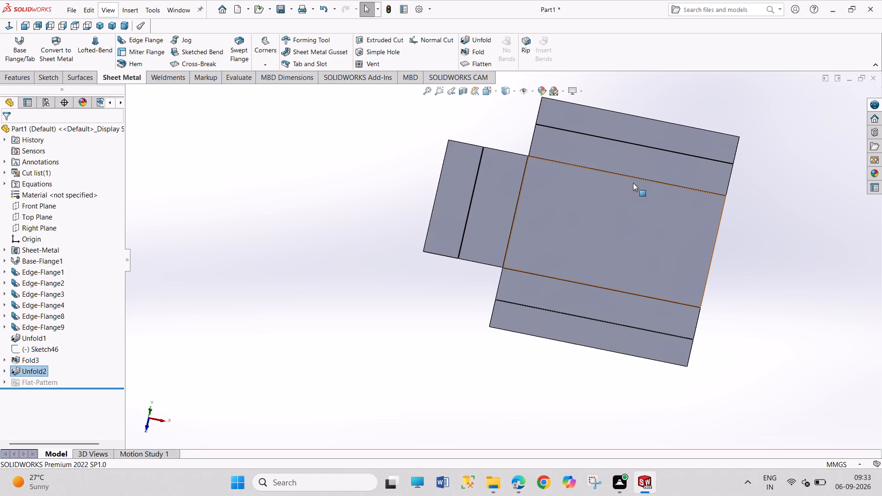
Sketch a centre rectangle about 16 by 3.6 mm on the base face, centred on its -Z bend edge right of the origin.
click(645, 192)
click(686, 169)
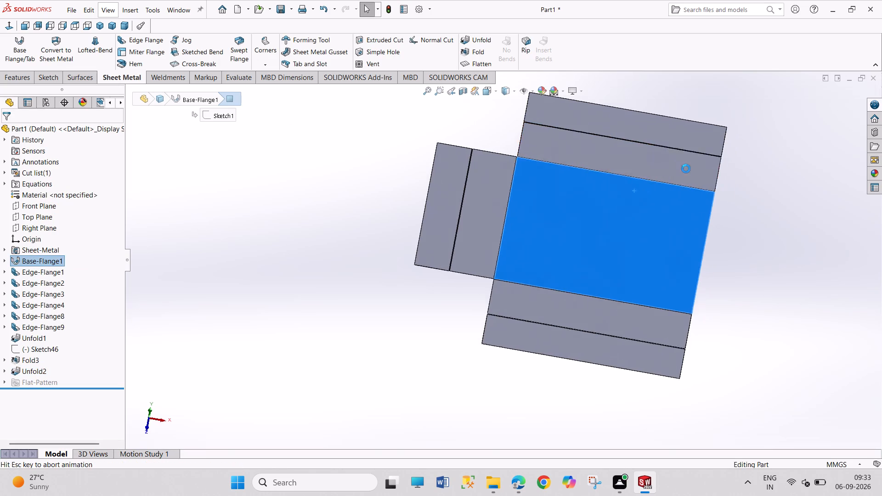
drag(688, 190, 728, 251)
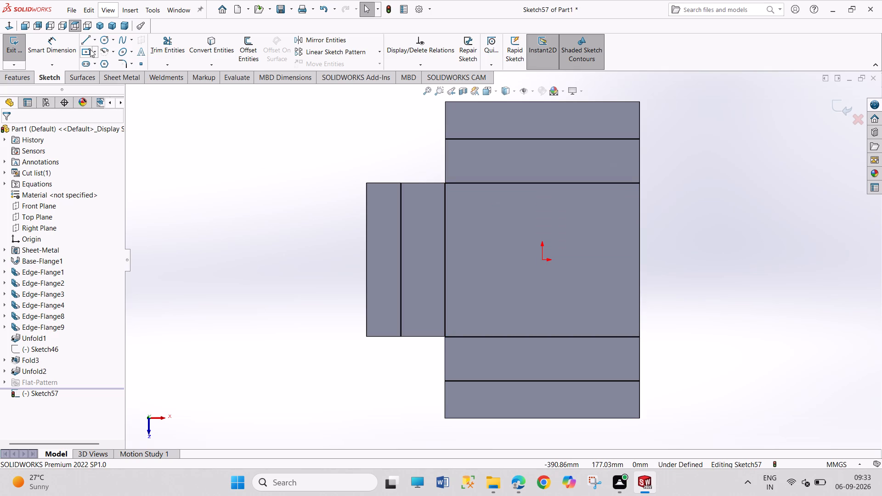
click(85, 54)
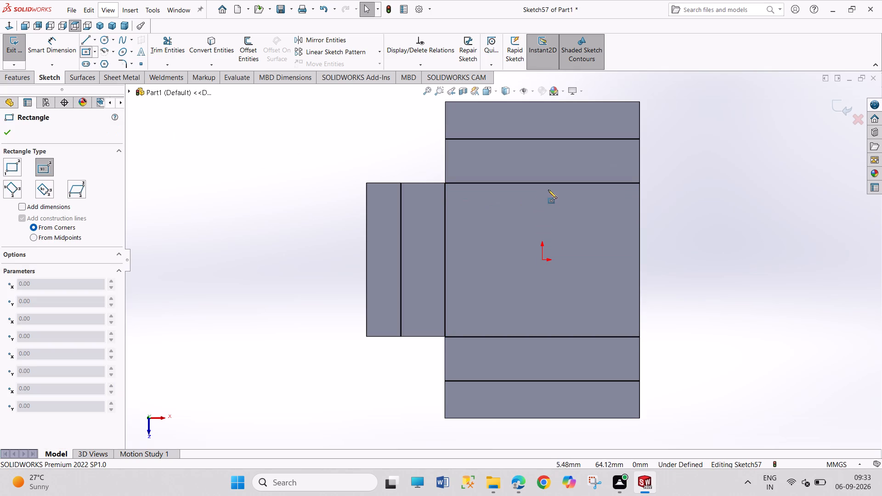
scroll(557, 180, down, 5)
scroll(562, 223, down, 4)
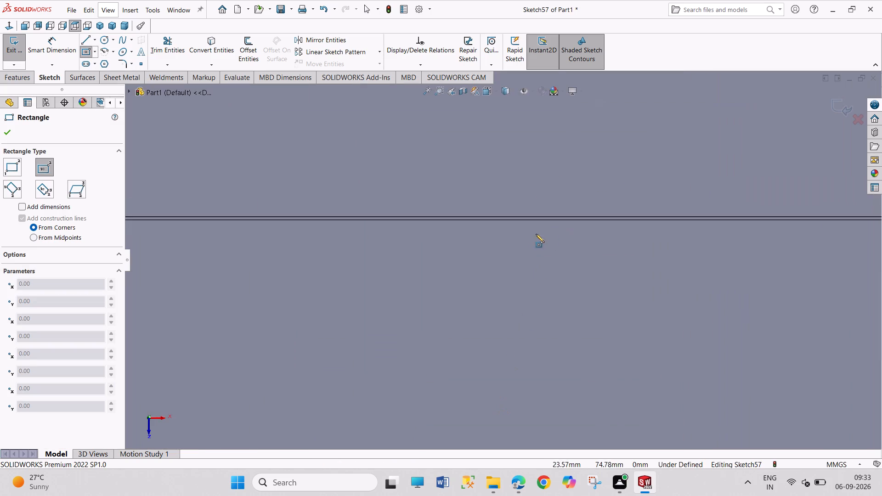
scroll(523, 230, down, 4)
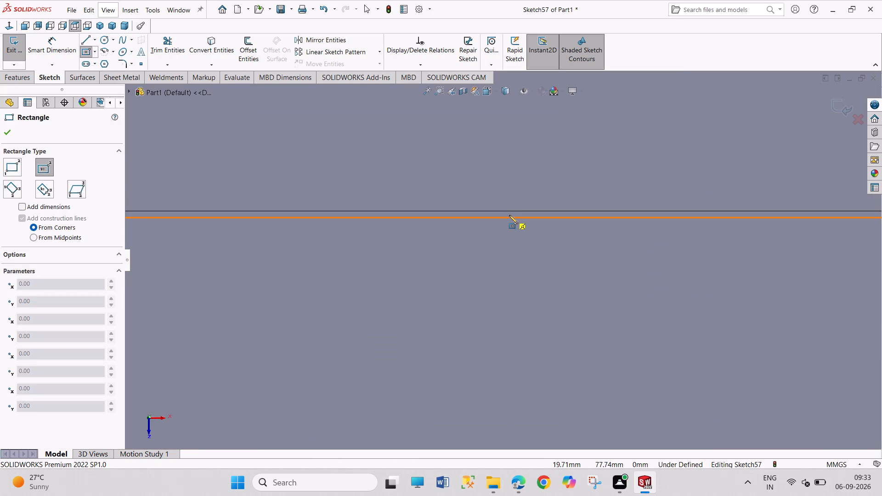
click(509, 215)
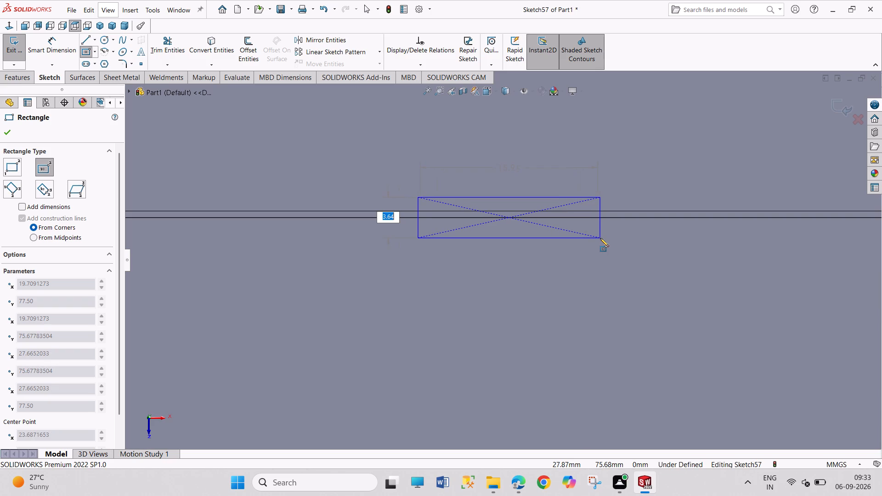
click(600, 238)
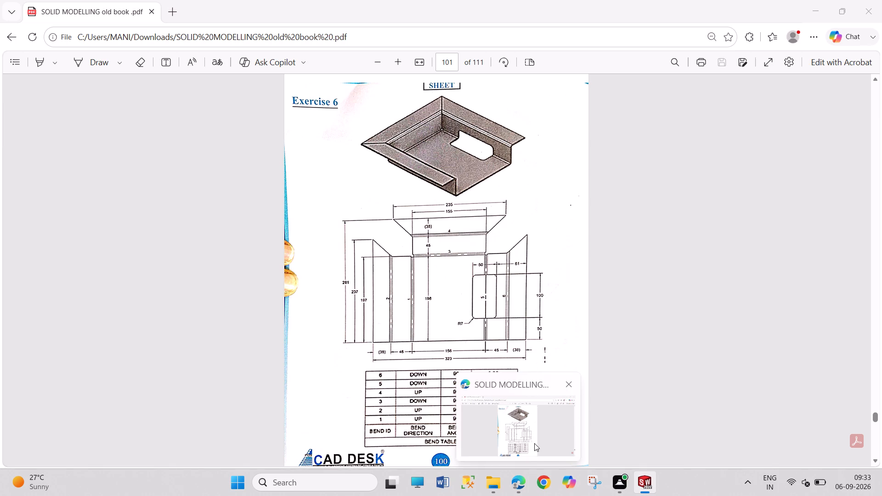
Dimension the rectangle's +X end 50 mm from the base's +X edge.
scroll(633, 290, up, 4)
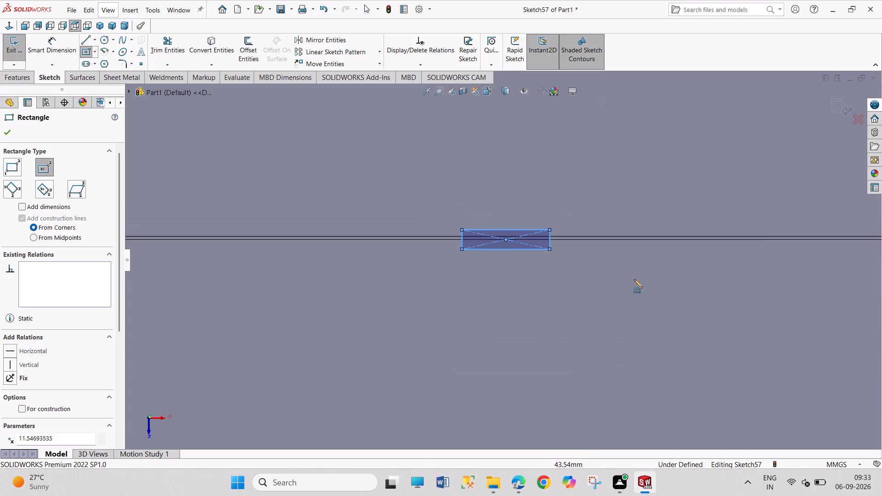
scroll(634, 278, up, 5)
right_drag(724, 353, 725, 239)
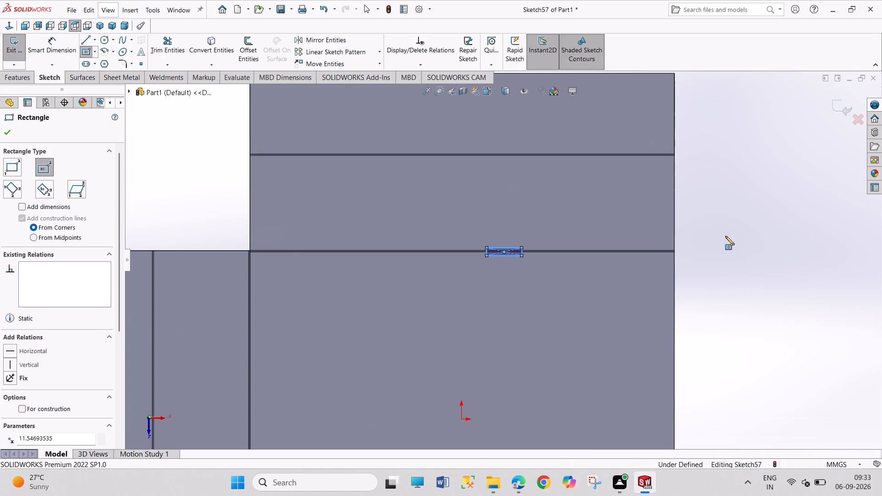
right_drag(724, 371, 737, 197)
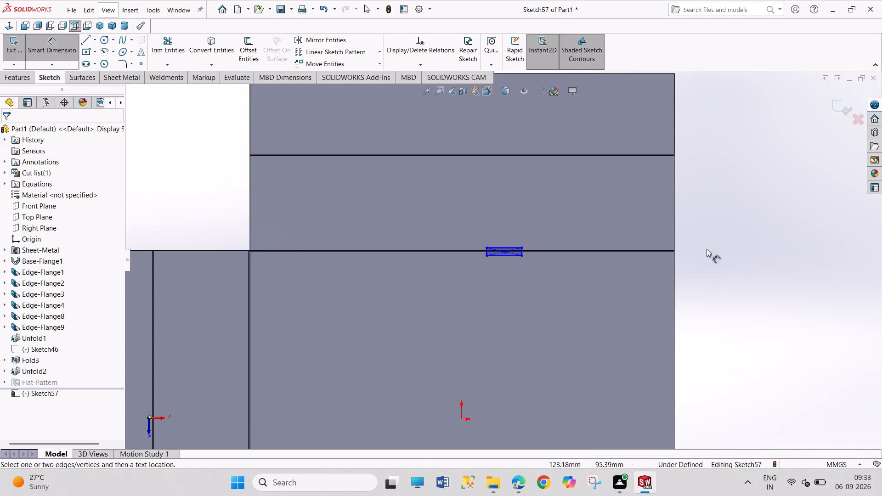
click(674, 291)
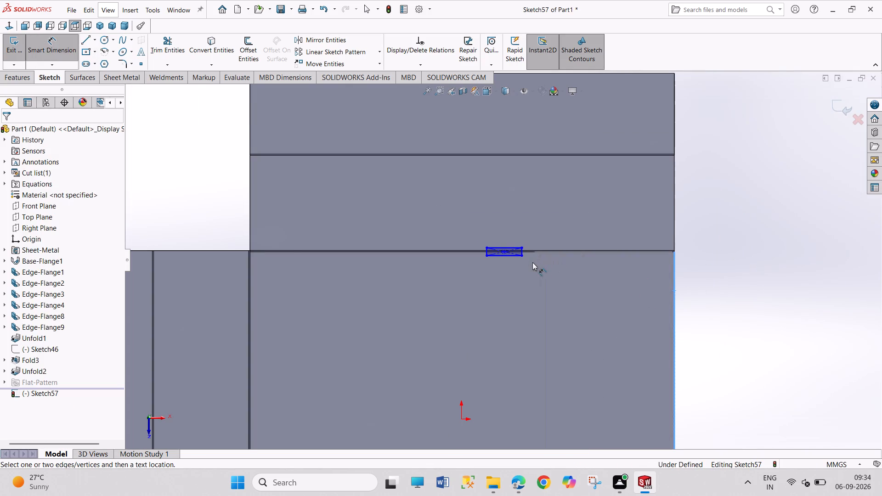
click(522, 256)
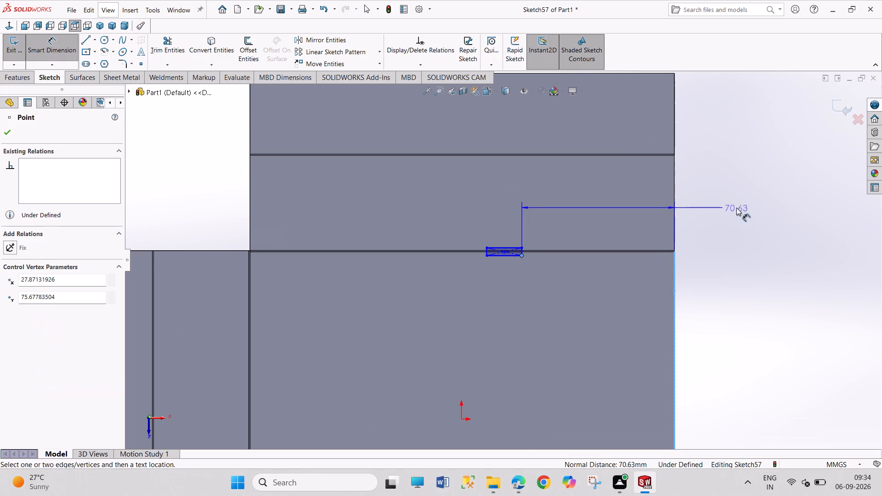
click(736, 208)
text(50)
key(Return)
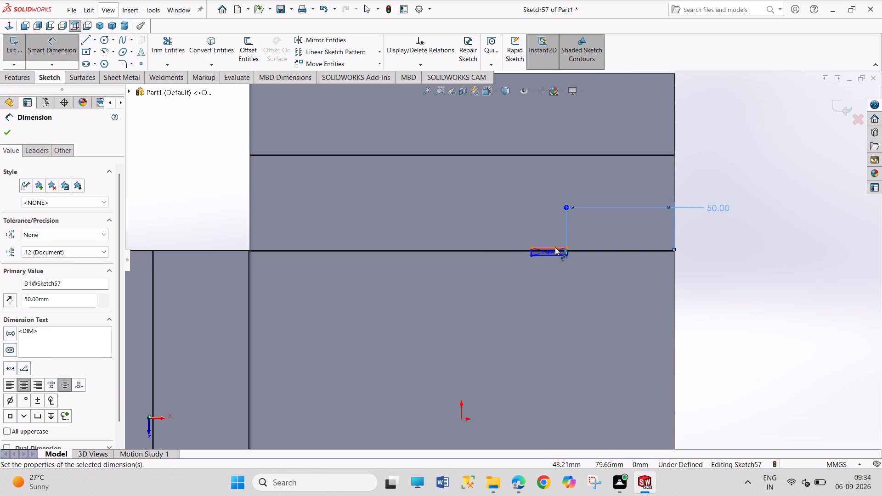
Dimension the rectangle 100 mm long along the bend and 50 mm wide across it.
click(555, 247)
click(581, 181)
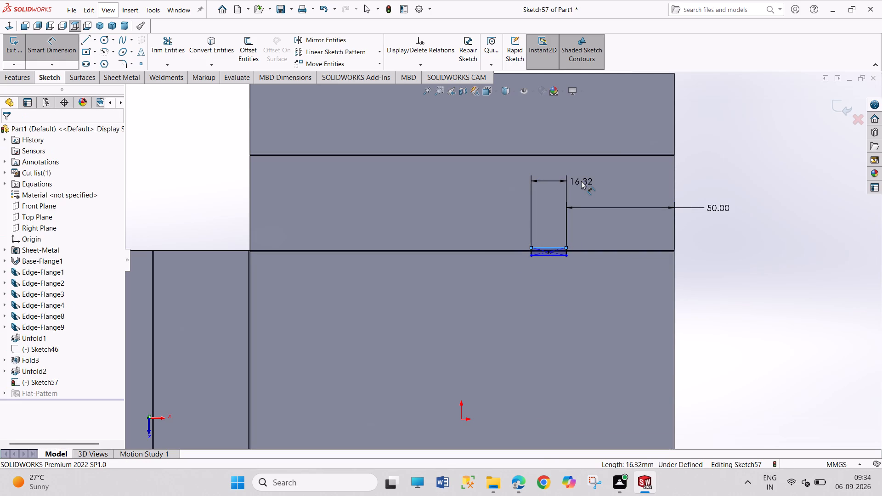
text(100)
key(Return)
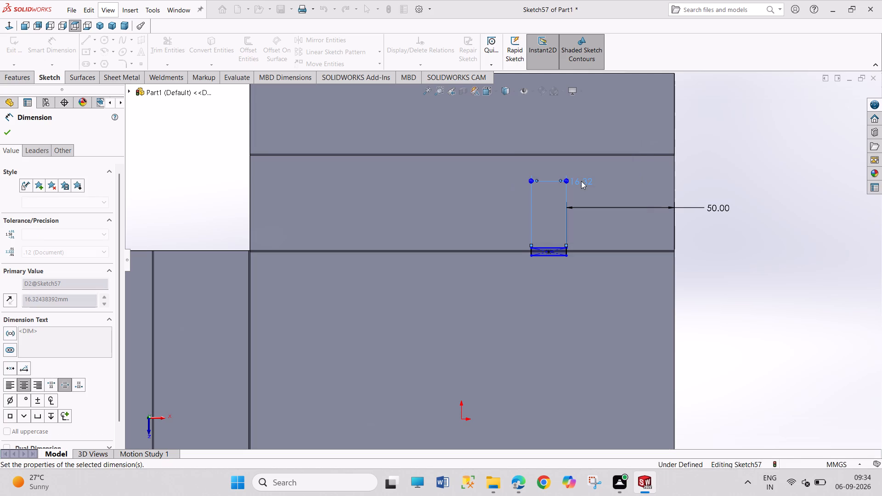
click(565, 256)
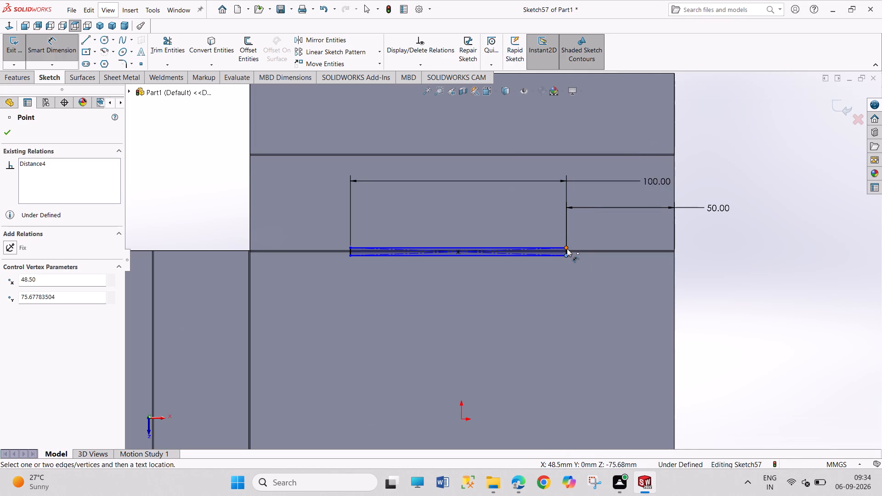
click(566, 248)
click(725, 254)
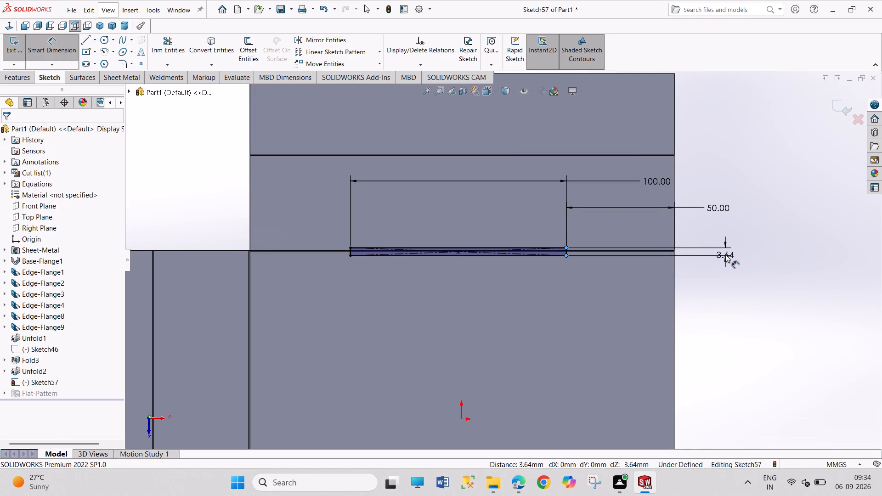
text(50)
key(Return)
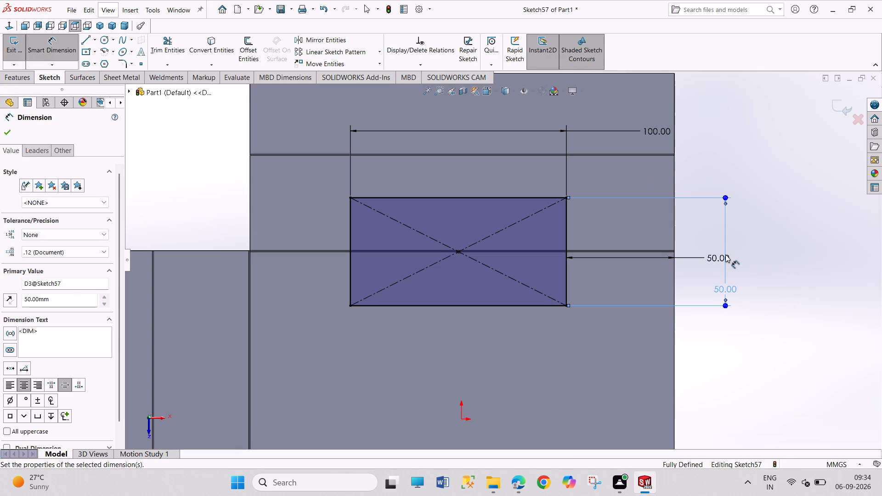
right_click(773, 254)
click(789, 285)
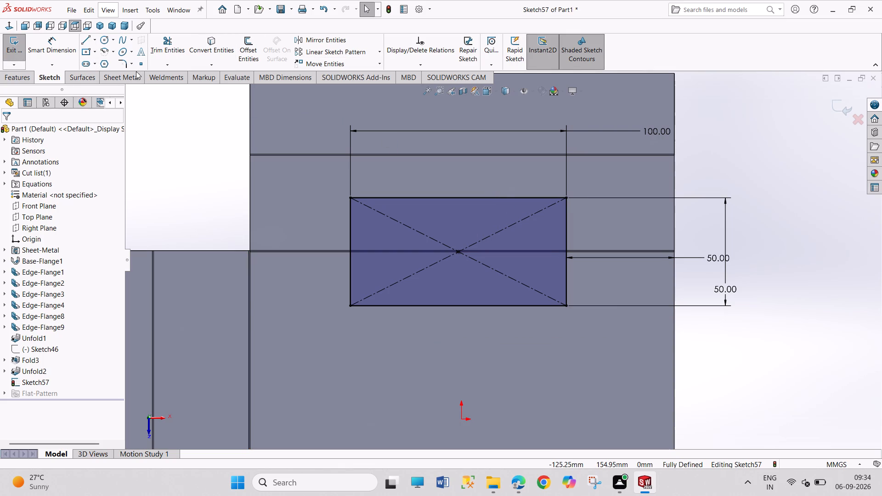
Fillet all four corners of the 100 by 50 mm sketch rectangle with a 7 mm radius.
click(124, 65)
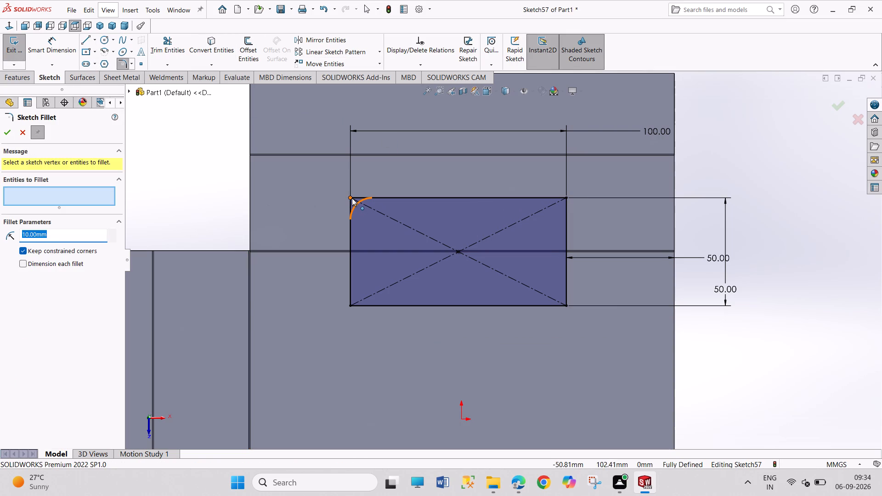
click(352, 196)
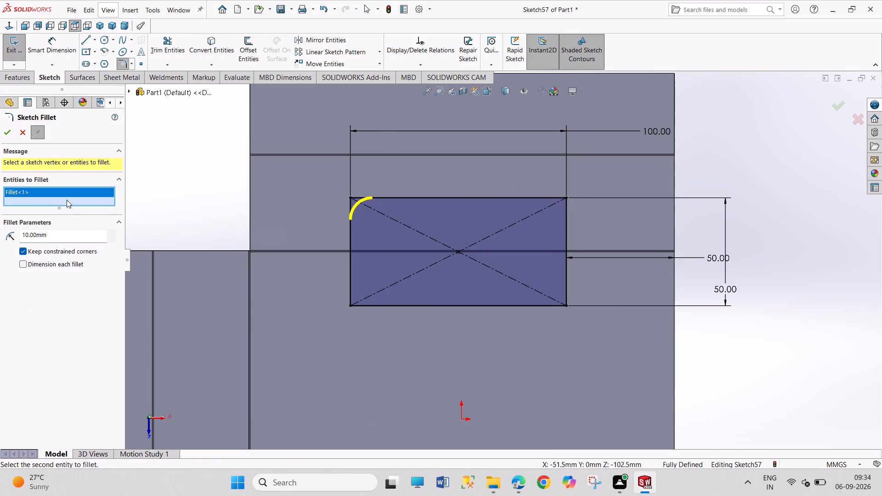
double_click(72, 231)
key(7)
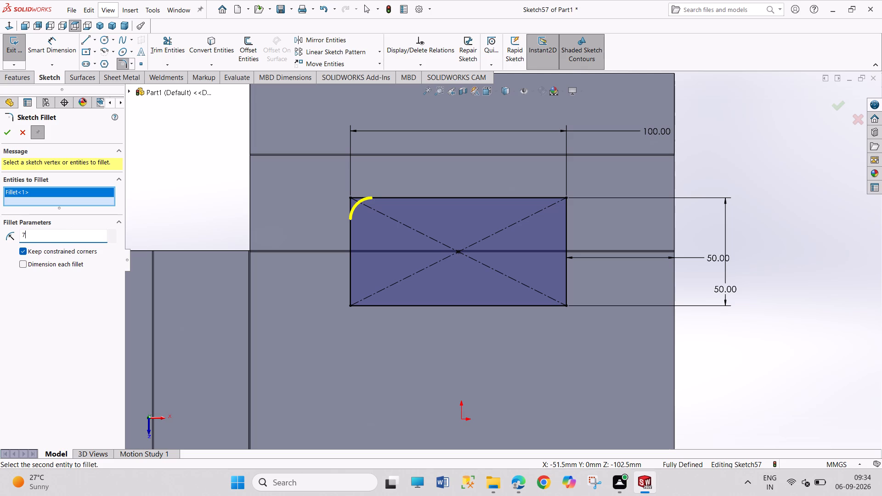
click(349, 307)
click(567, 306)
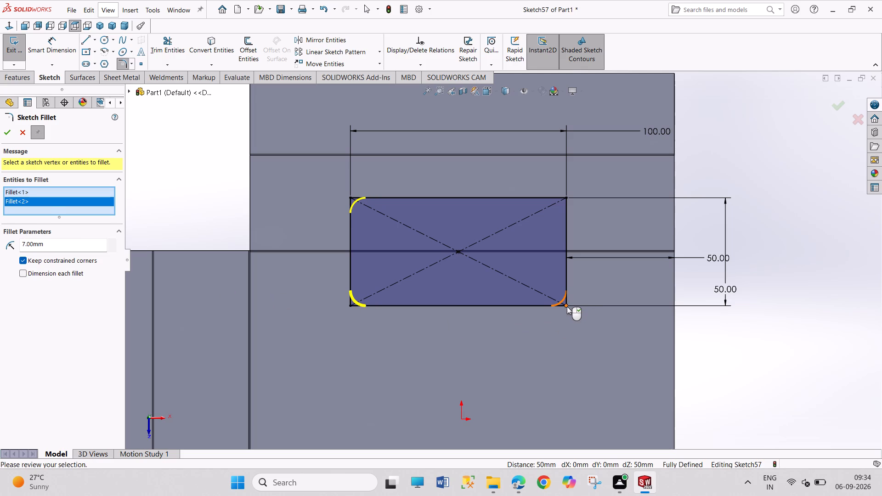
click(566, 197)
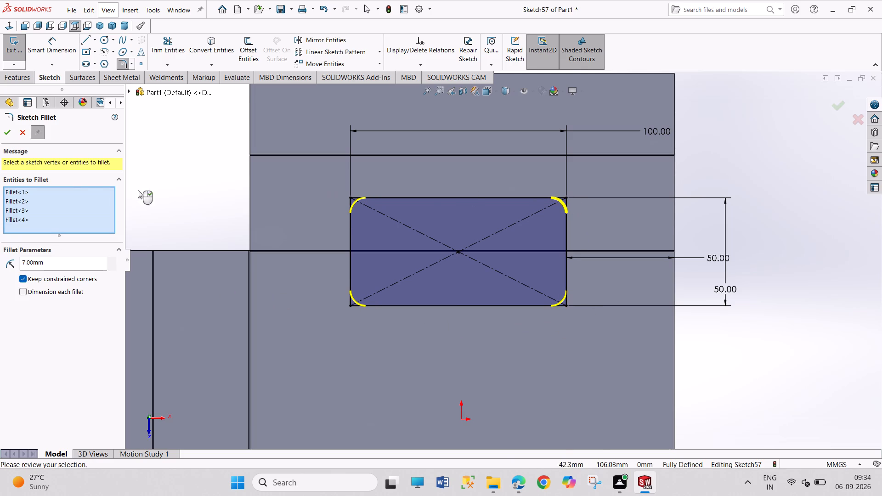
click(4, 132)
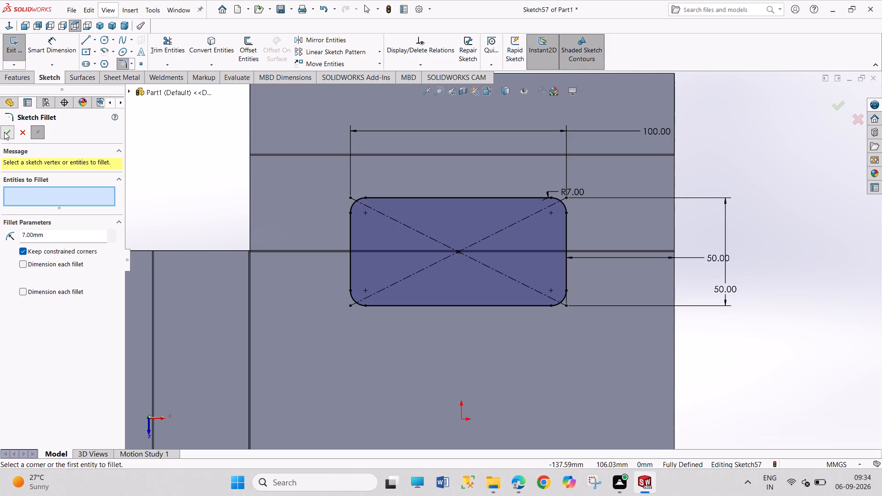
click(7, 131)
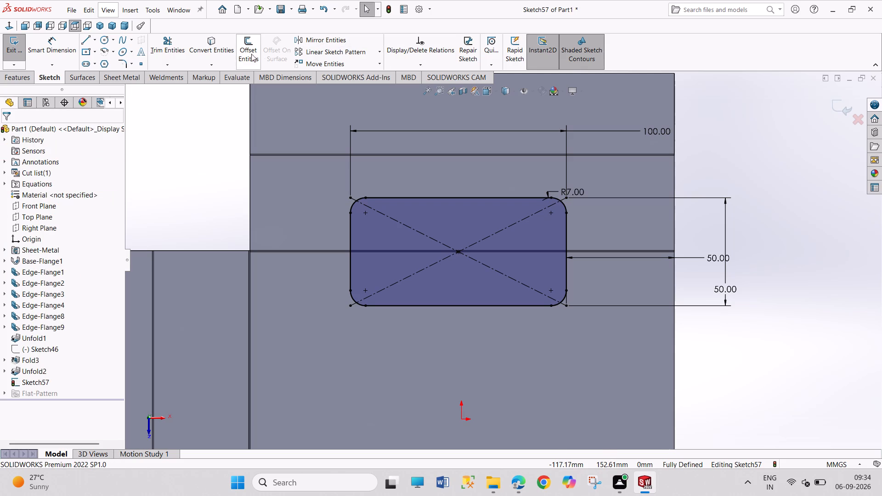
Finish the sketch and cut the rounded rectangle through the unfolded sheet as a 10 mm blind, normal extruded cut.
click(17, 45)
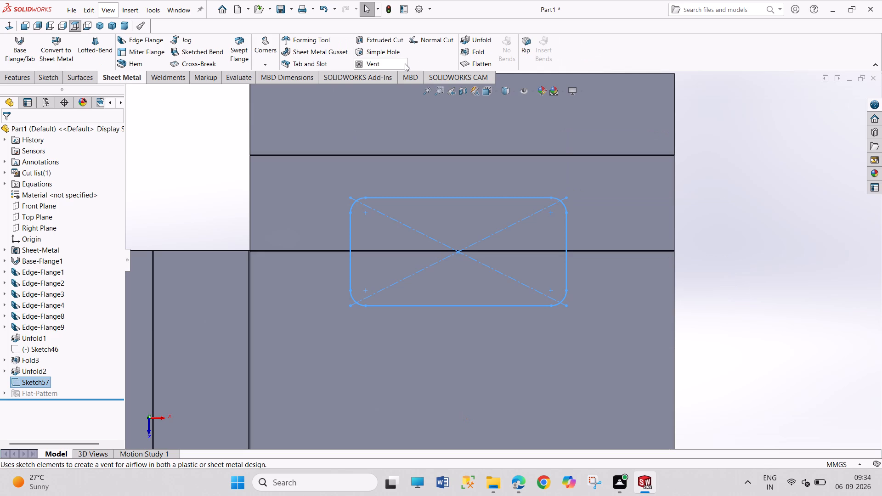
click(398, 39)
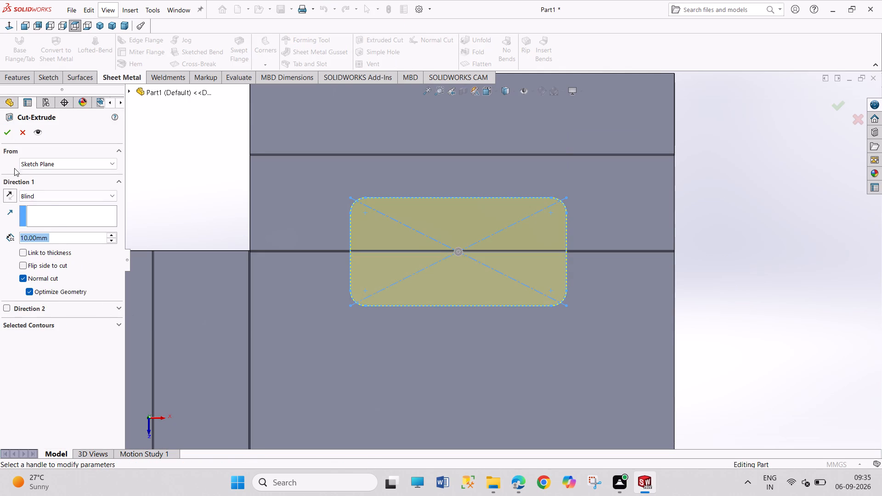
click(8, 131)
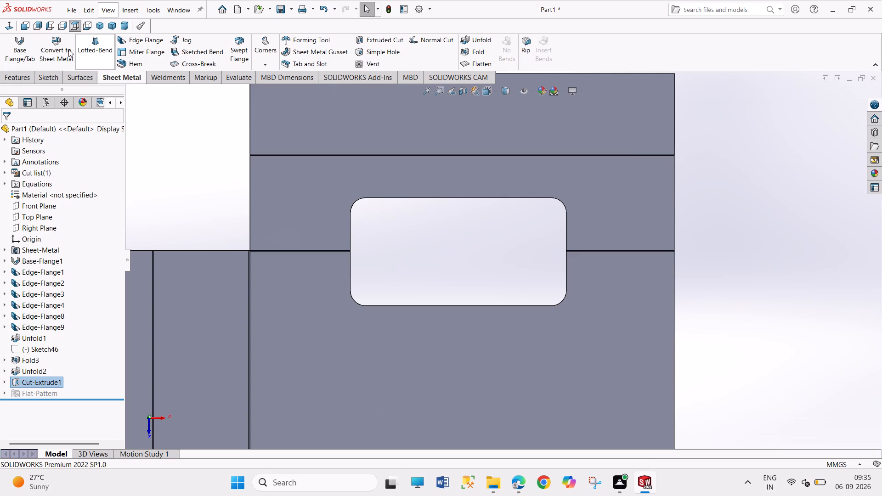
Fold all collected bends back with the central base face fixed.
click(474, 48)
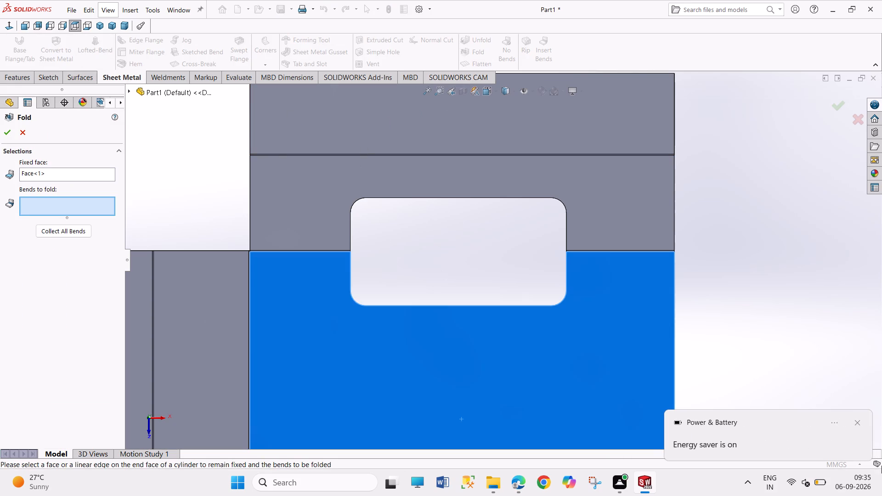
click(857, 425)
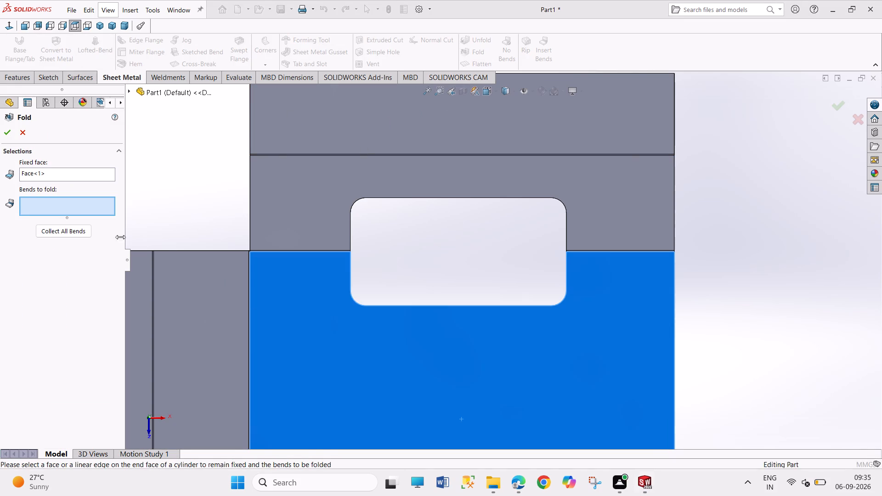
click(81, 230)
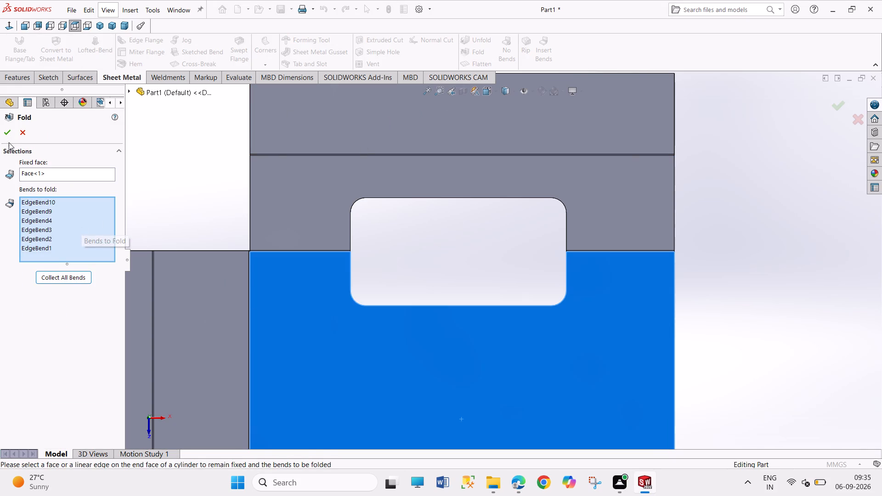
click(7, 132)
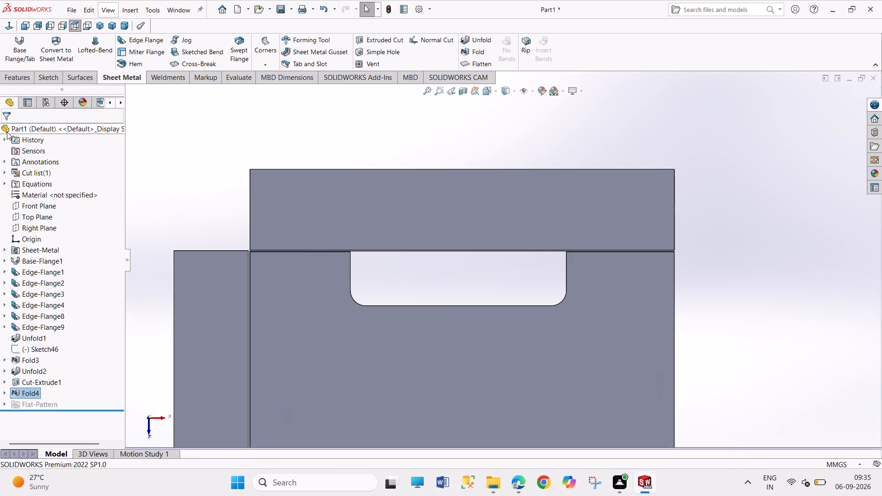
Examine the folded part from several angles, checking the cutout across the bend and the gaps between adjacent rims.
middle_drag(539, 356, 570, 243)
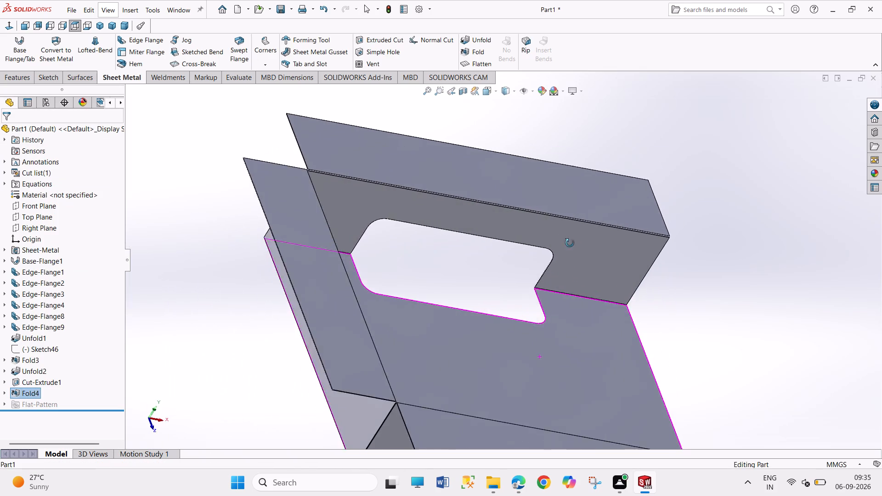
middle_drag(570, 243, 474, 186)
scroll(476, 188, up, 1)
middle_drag(560, 362, 588, 352)
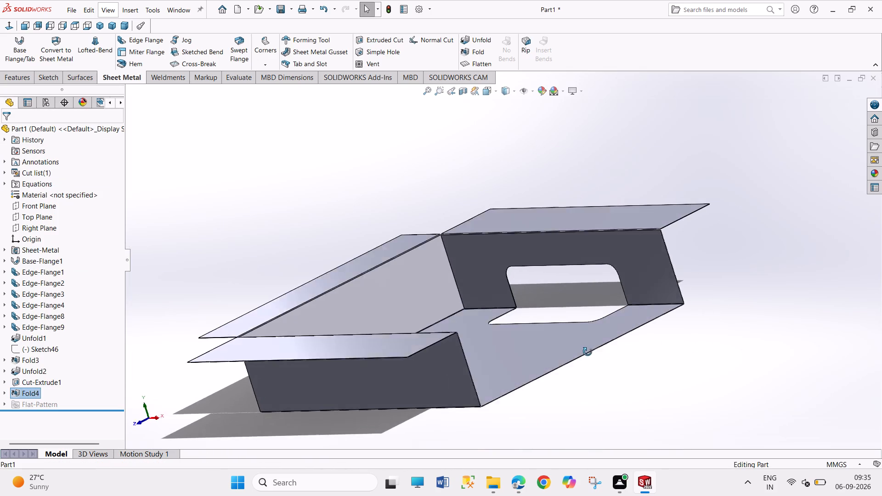
middle_drag(588, 352, 574, 349)
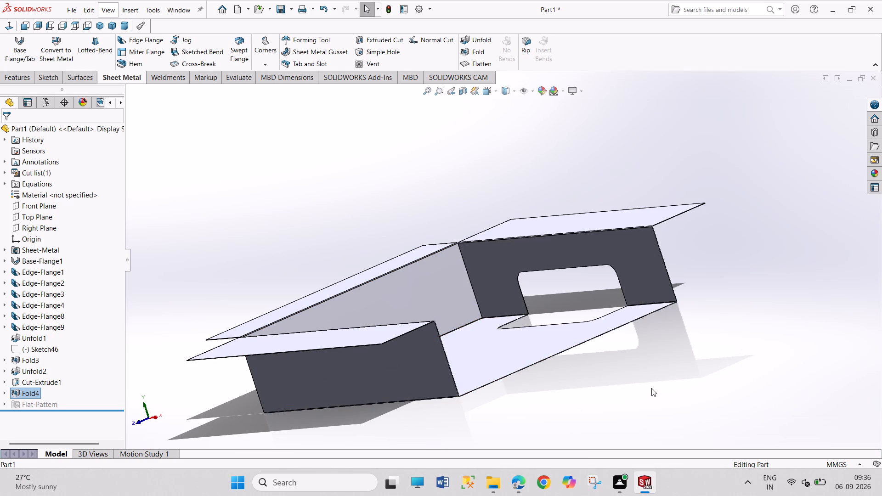
scroll(530, 395, up, 5)
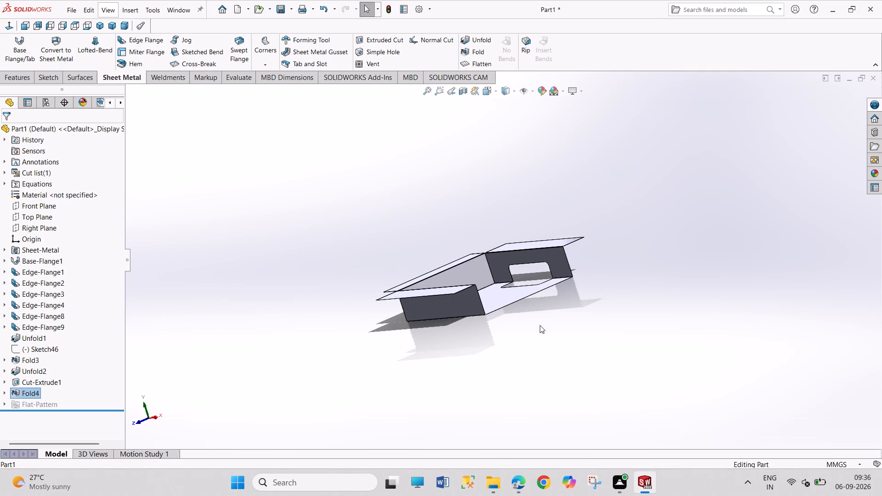
scroll(555, 287, down, 2)
middle_drag(506, 217, 498, 217)
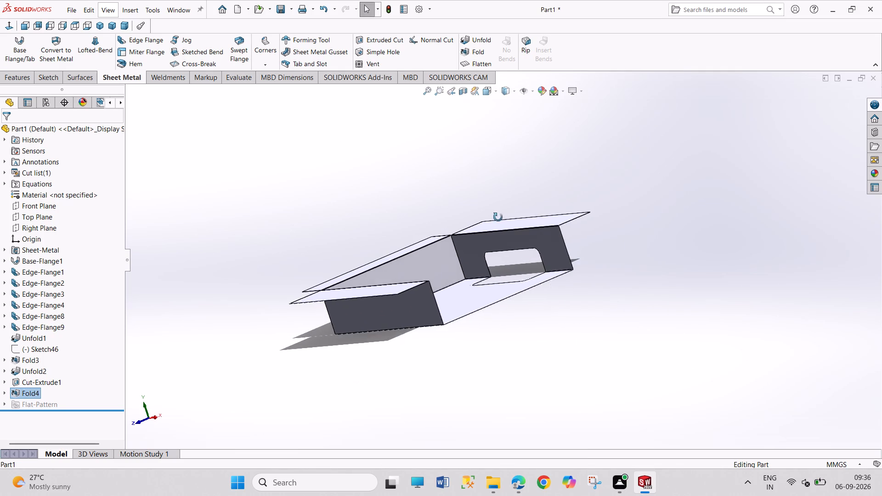
middle_drag(498, 217, 502, 313)
middle_drag(501, 315, 483, 321)
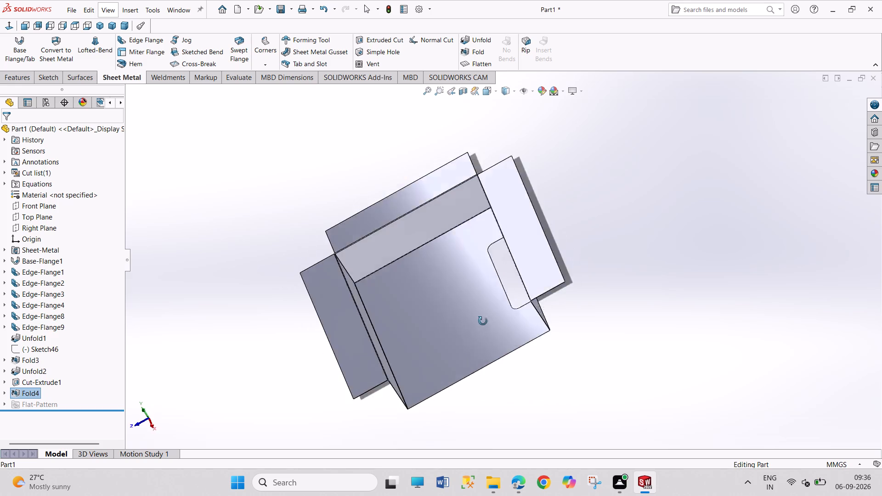
middle_drag(483, 321, 459, 329)
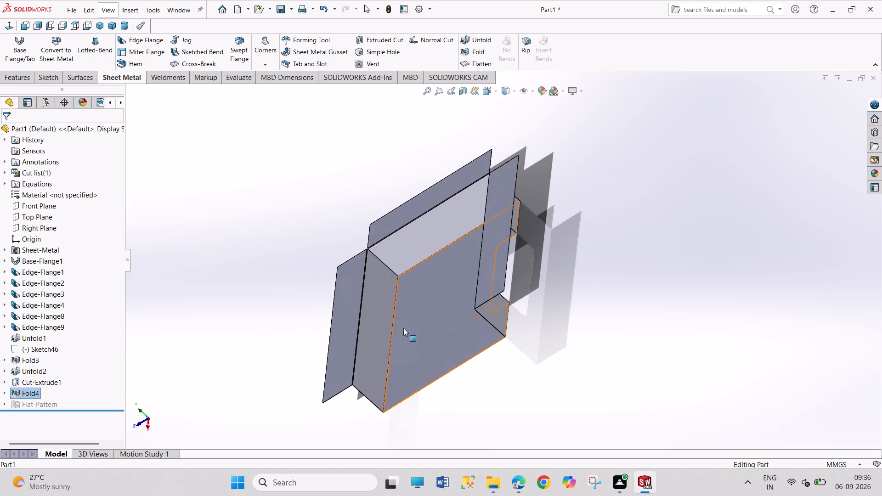
scroll(325, 311, down, 1)
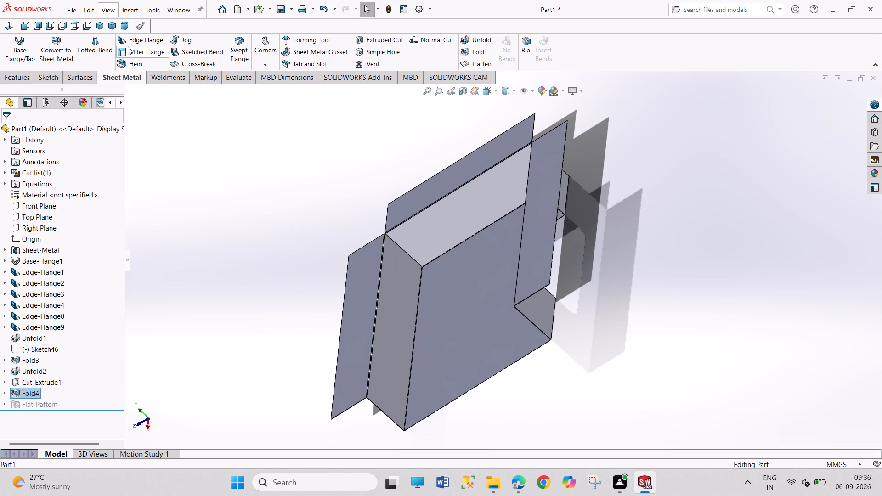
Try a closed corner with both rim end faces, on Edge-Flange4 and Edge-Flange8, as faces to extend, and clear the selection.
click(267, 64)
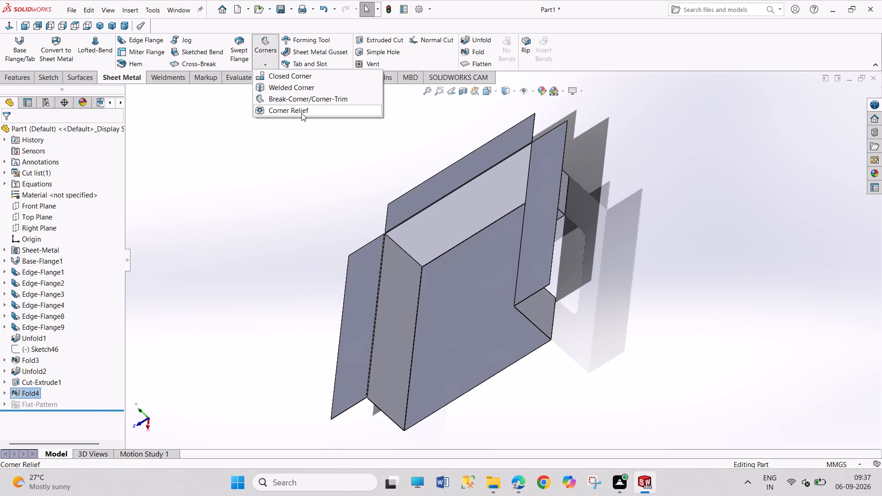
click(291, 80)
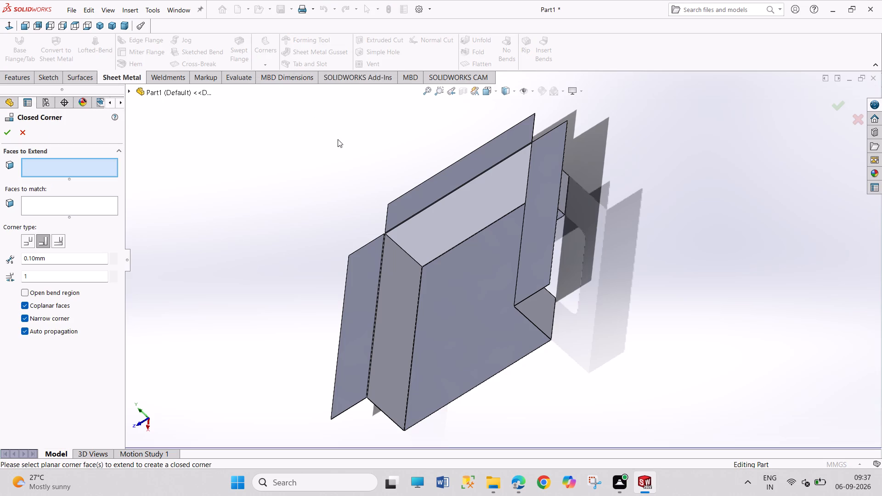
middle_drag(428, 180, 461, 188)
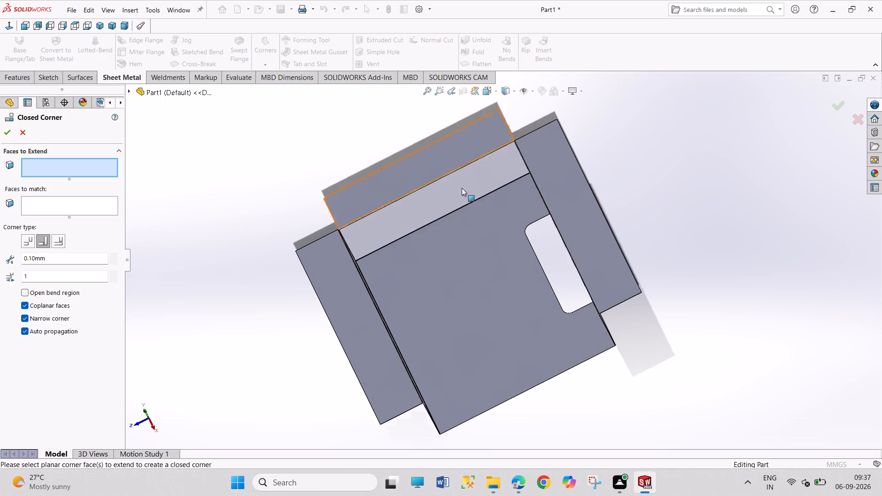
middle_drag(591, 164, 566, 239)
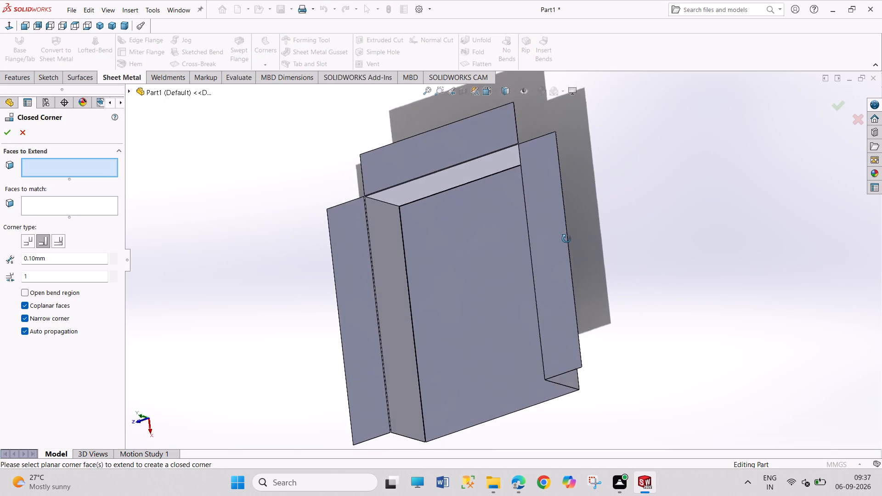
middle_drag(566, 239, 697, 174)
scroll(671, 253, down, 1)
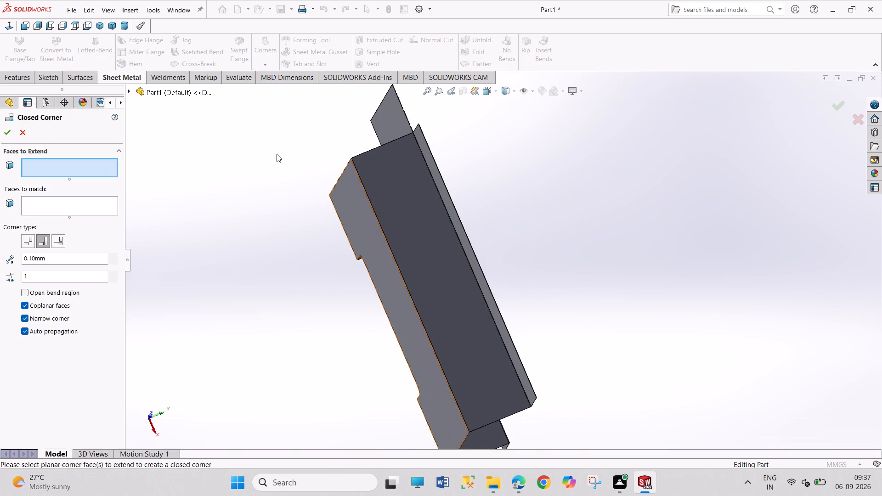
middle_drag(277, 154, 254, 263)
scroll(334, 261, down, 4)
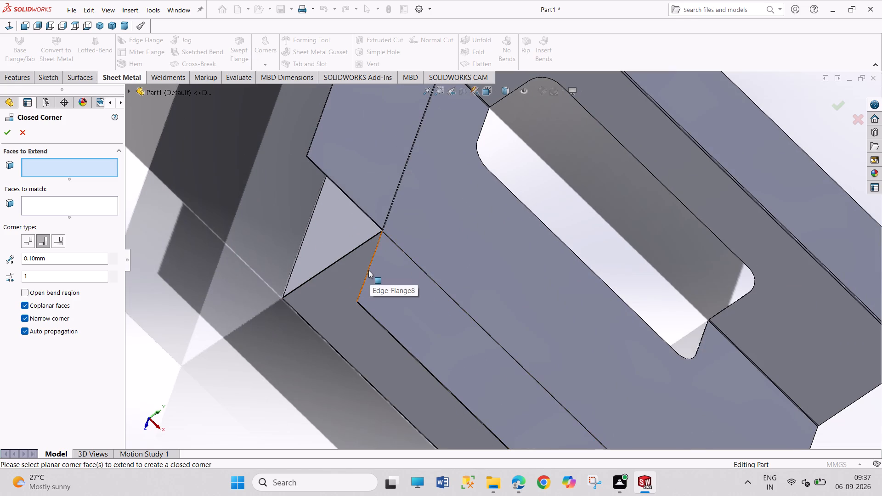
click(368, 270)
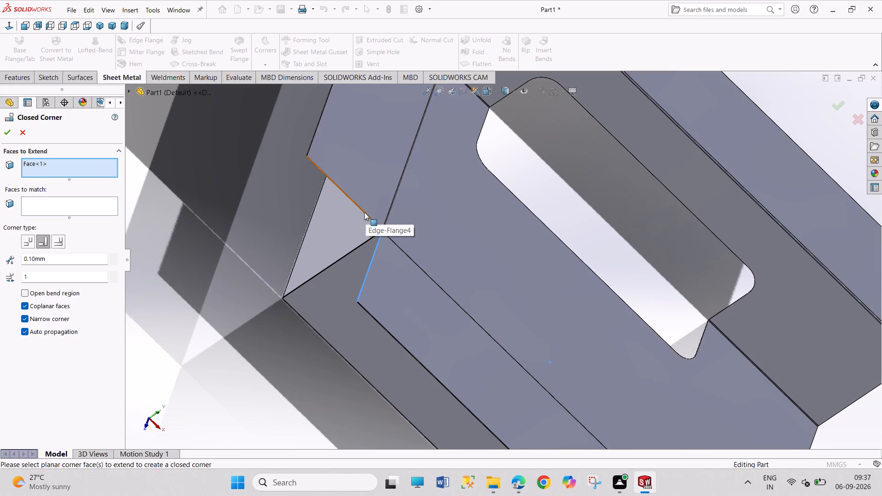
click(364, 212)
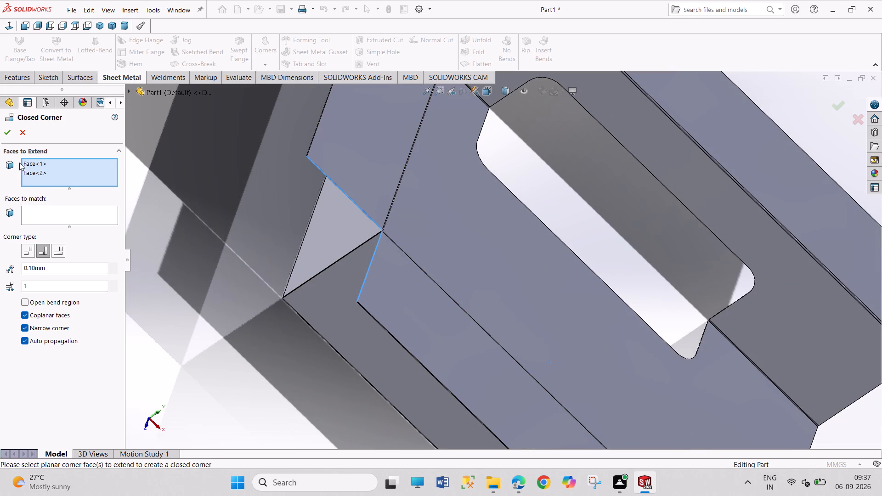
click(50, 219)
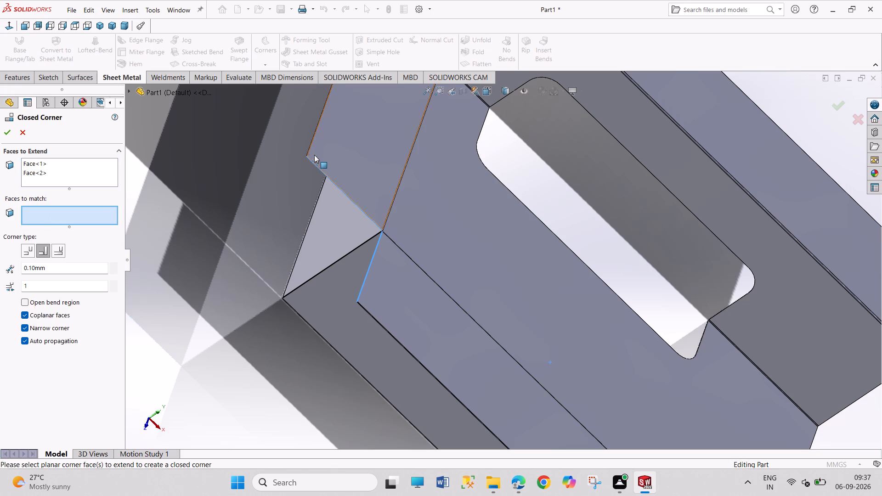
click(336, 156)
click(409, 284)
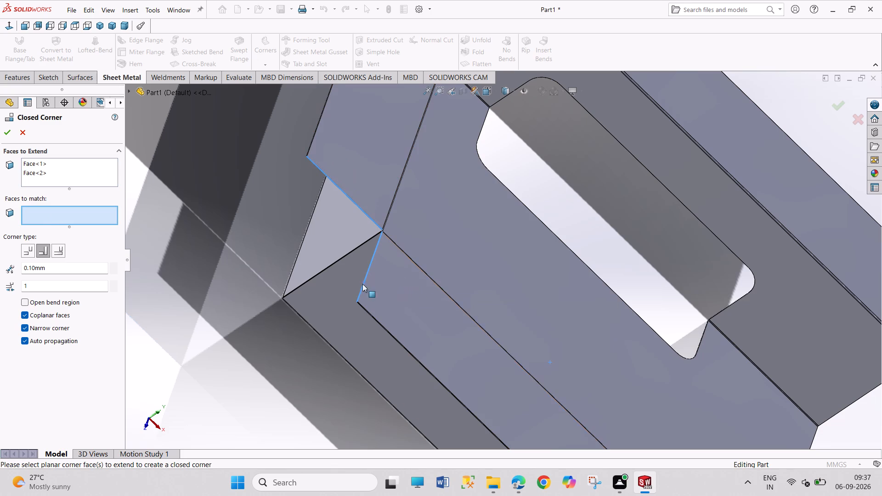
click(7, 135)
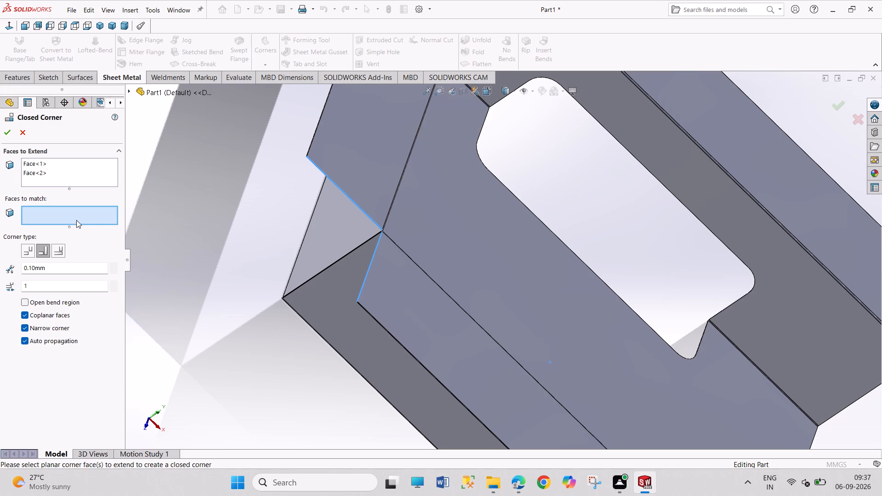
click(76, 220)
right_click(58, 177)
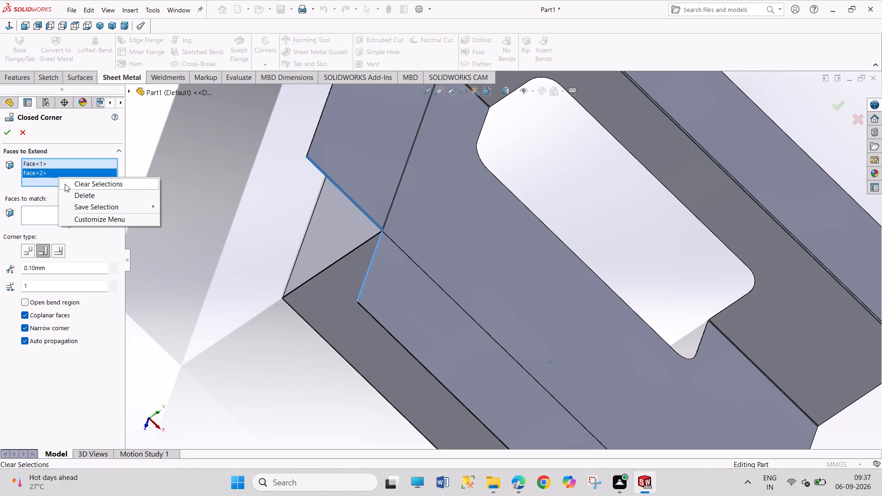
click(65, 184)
Close the corner between two adjacent rims, extending the Edge-Flange4 rim's end face to match the Edge-Flange8 rim's end face.
click(55, 168)
click(367, 152)
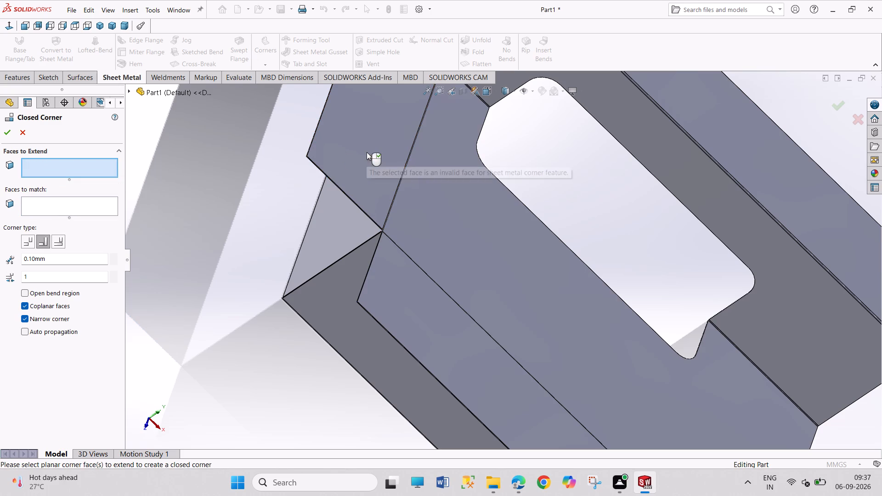
click(73, 209)
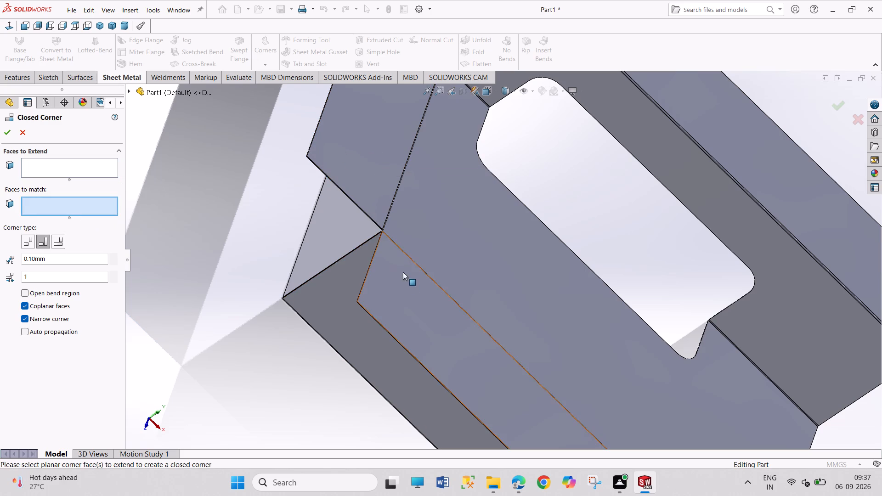
click(407, 284)
click(77, 168)
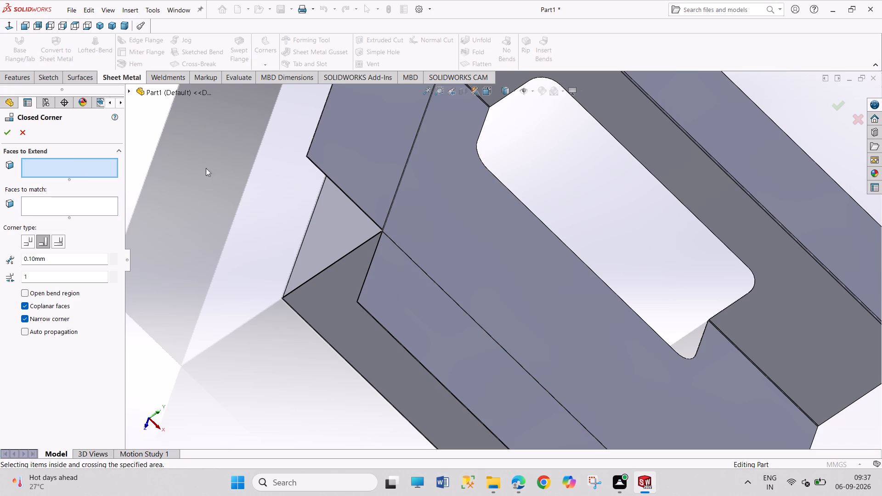
click(356, 162)
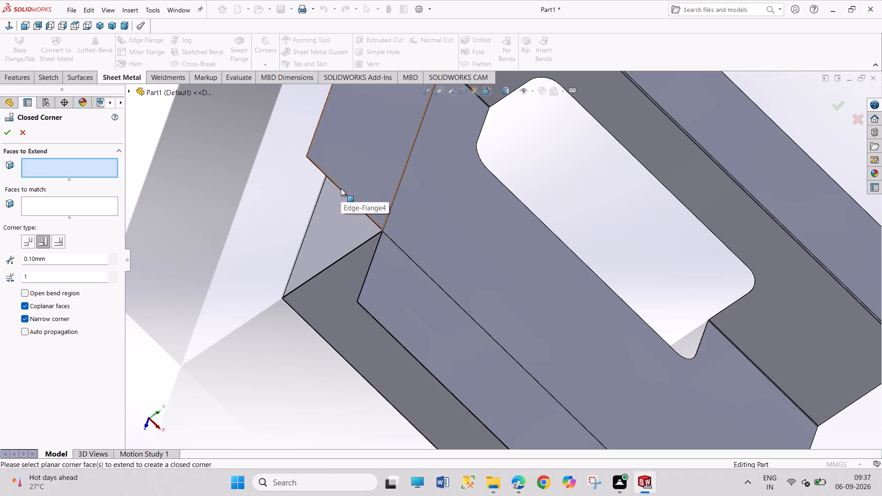
click(341, 188)
scroll(345, 190, down, 1)
scroll(345, 190, up, 3)
scroll(384, 215, down, 3)
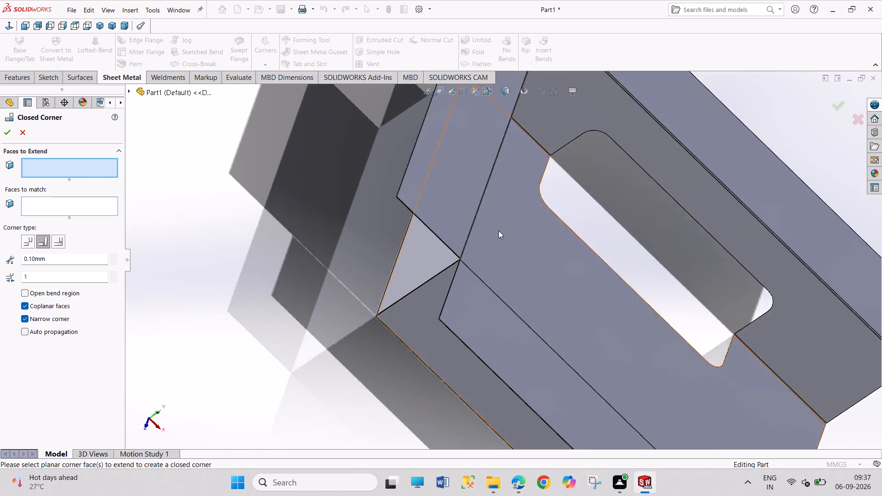
scroll(498, 231, down, 4)
click(327, 248)
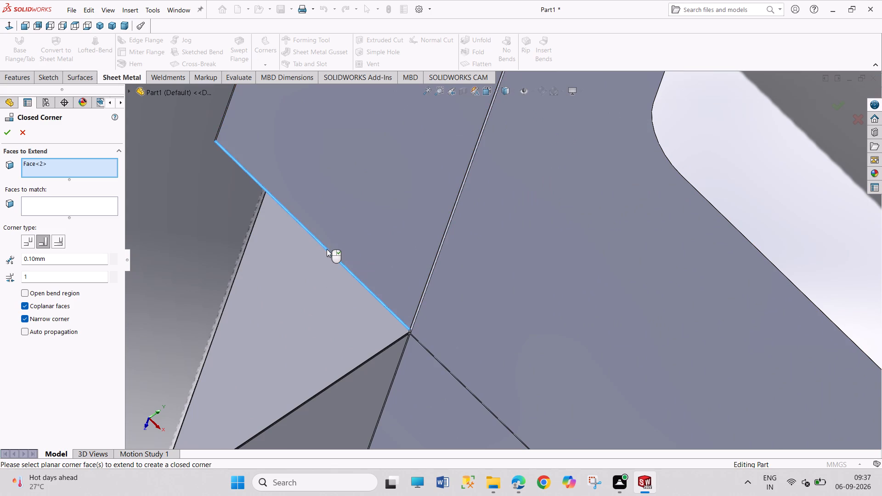
click(76, 212)
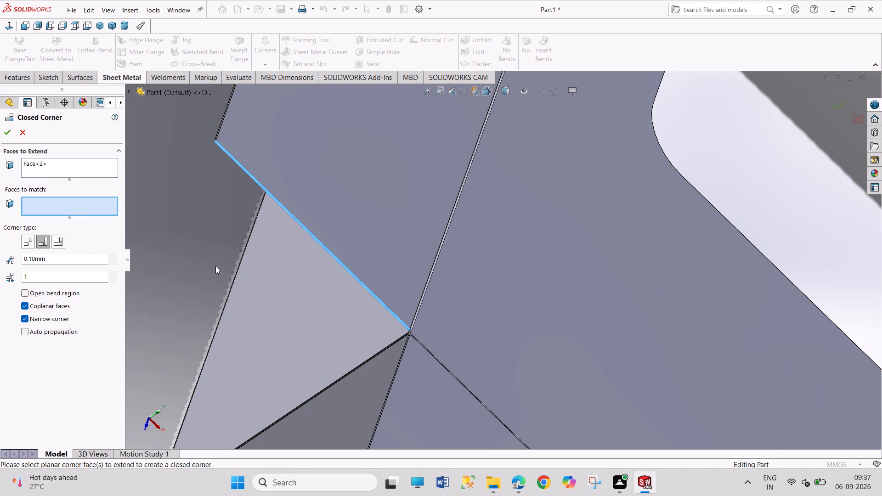
scroll(473, 363, up, 2)
scroll(437, 379, down, 9)
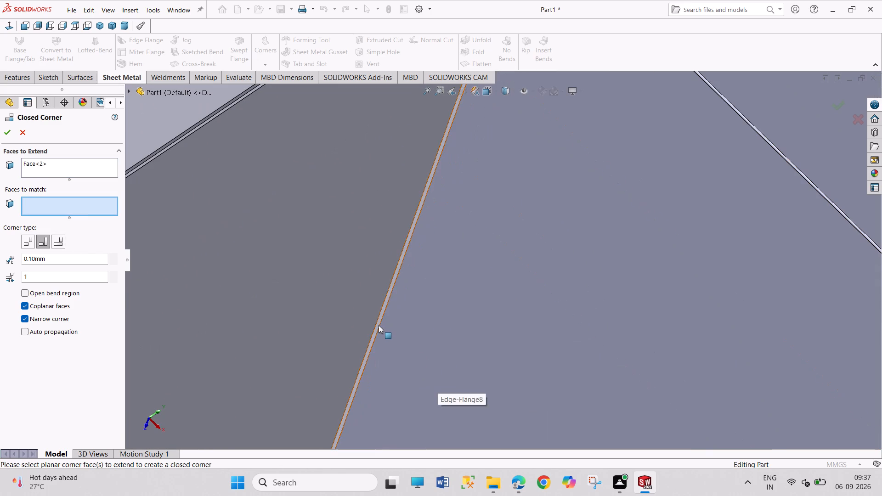
click(378, 323)
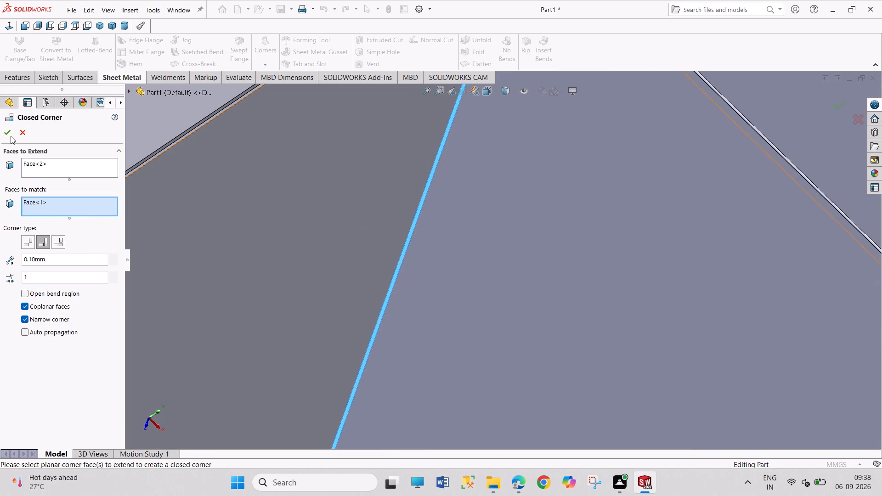
click(11, 136)
Examine the closed rim corner and the open corner between the Edge-Flange4 and Edge-Flange9 rims.
scroll(382, 235, up, 4)
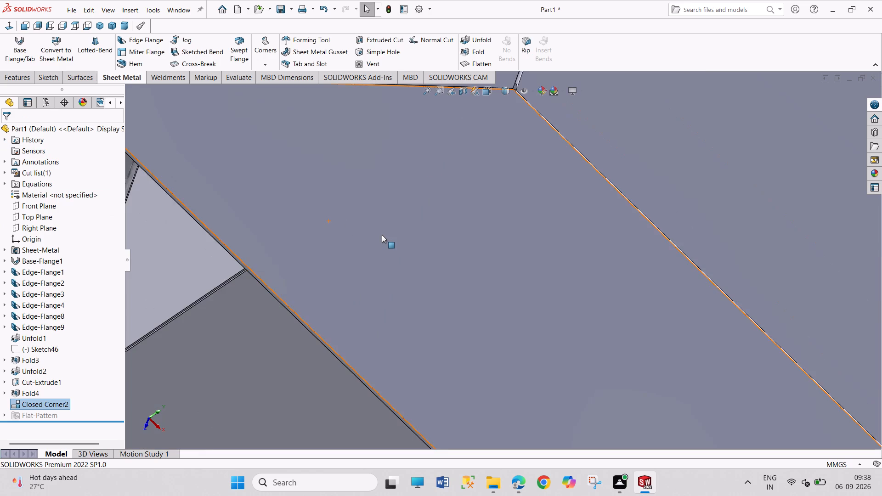
scroll(383, 236, up, 6)
scroll(527, 243, up, 4)
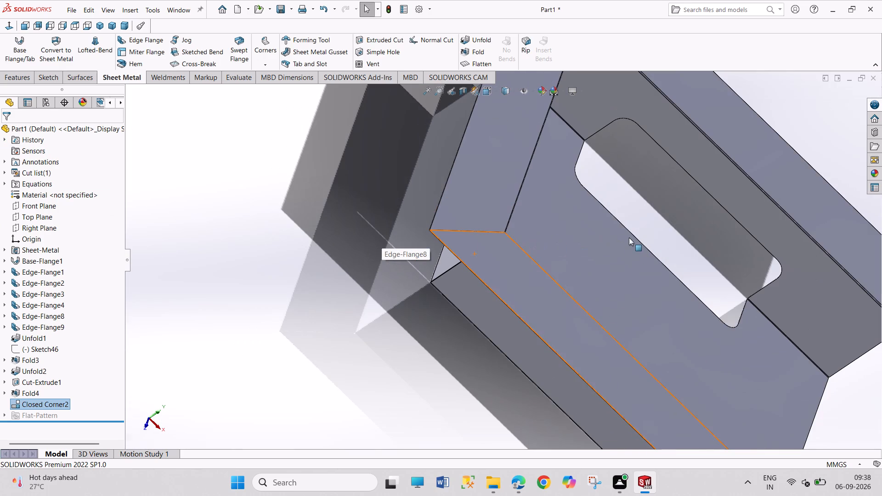
middle_click(564, 212)
scroll(569, 232, up, 5)
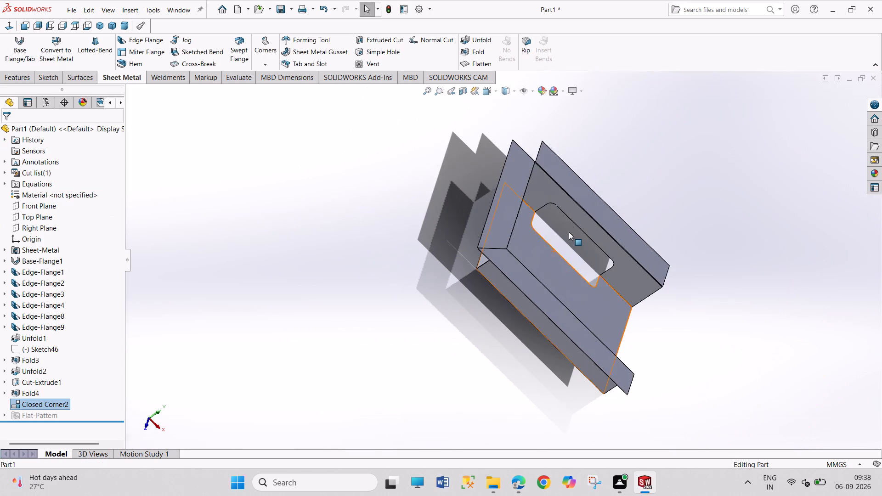
middle_drag(632, 165, 590, 191)
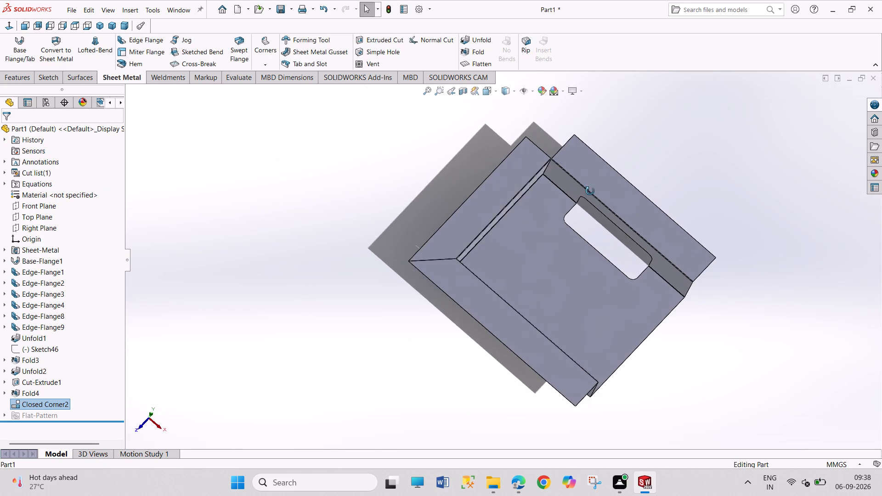
middle_drag(590, 191, 587, 267)
scroll(557, 170, down, 10)
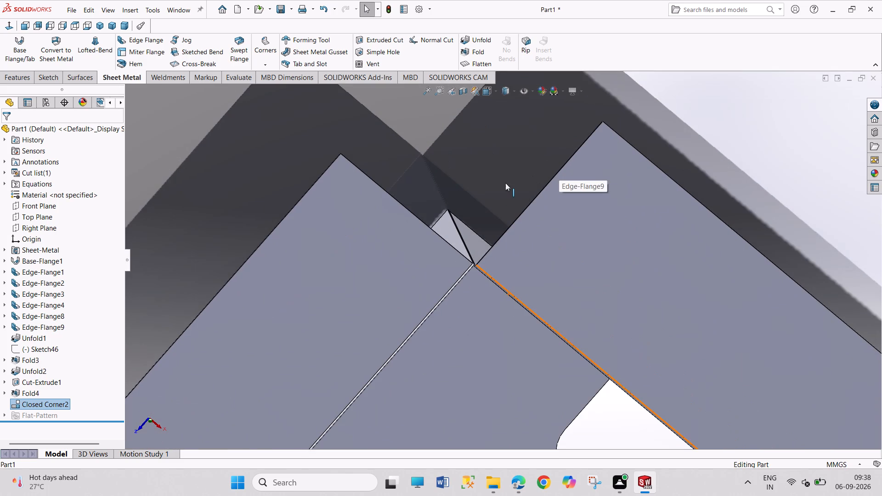
scroll(503, 183, up, 1)
middle_drag(503, 183, 503, 278)
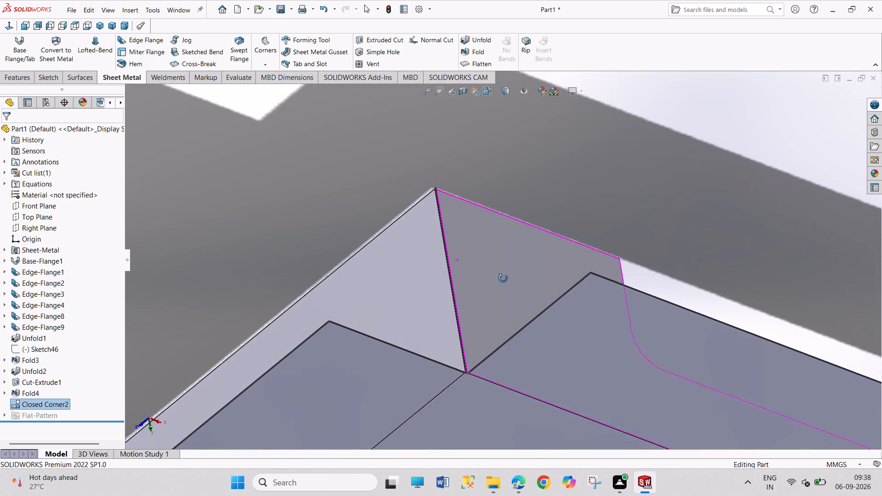
middle_drag(503, 278, 496, 304)
scroll(499, 341, down, 3)
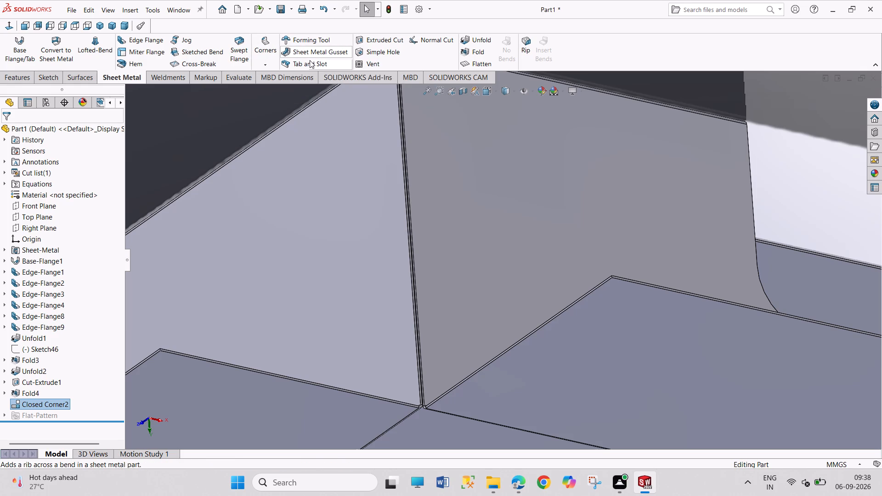
Close the second rim corner, extending the Edge-Flange4 rim's other end face to match the Edge-Flange9 rim's end face.
click(263, 61)
click(271, 77)
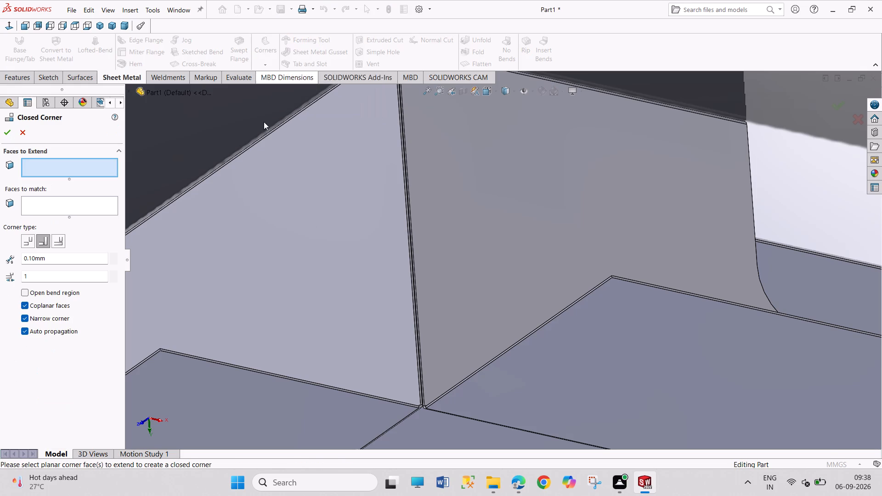
scroll(252, 378, down, 4)
scroll(292, 338, down, 6)
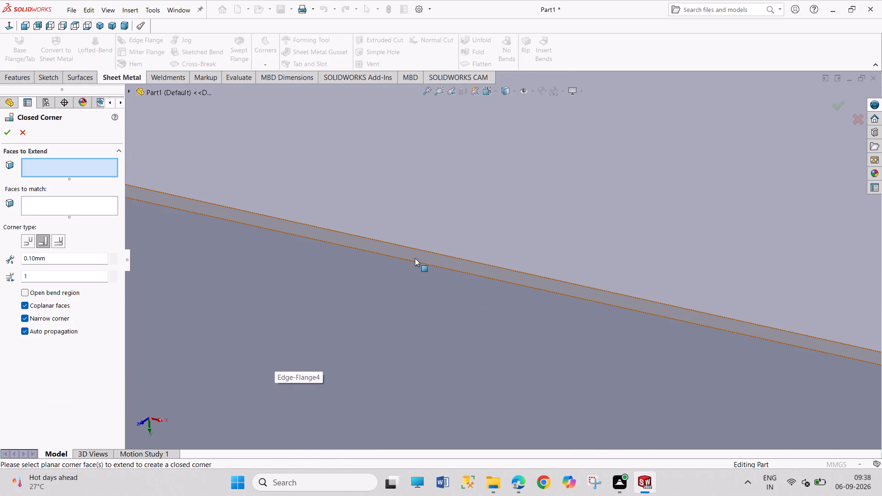
click(416, 255)
click(87, 202)
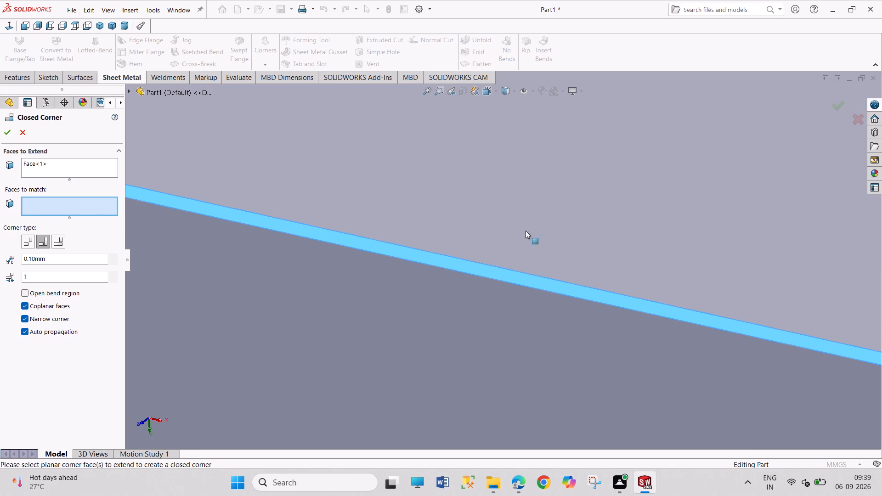
scroll(564, 238, up, 4)
scroll(705, 244, up, 9)
scroll(723, 247, down, 5)
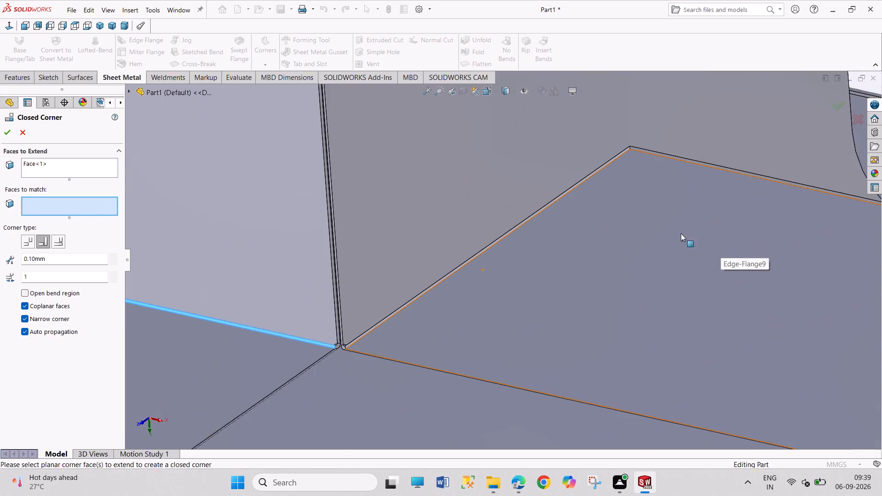
scroll(575, 232, down, 6)
scroll(423, 219, down, 5)
click(396, 202)
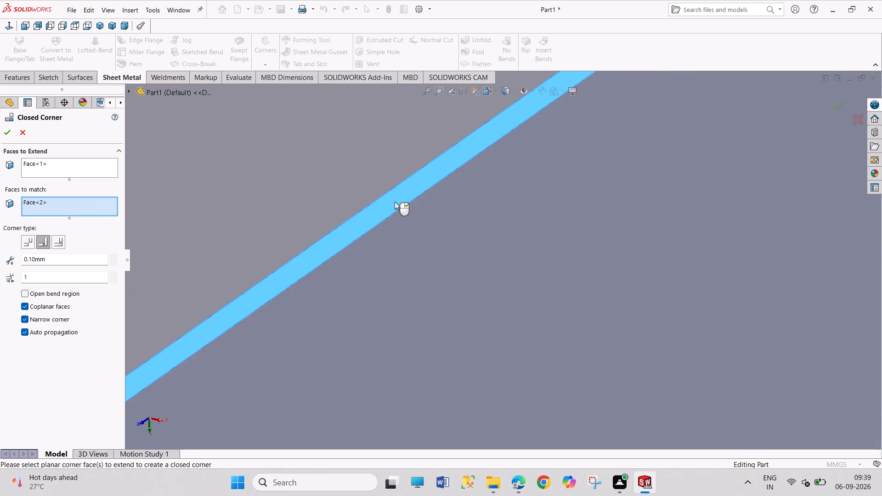
click(5, 133)
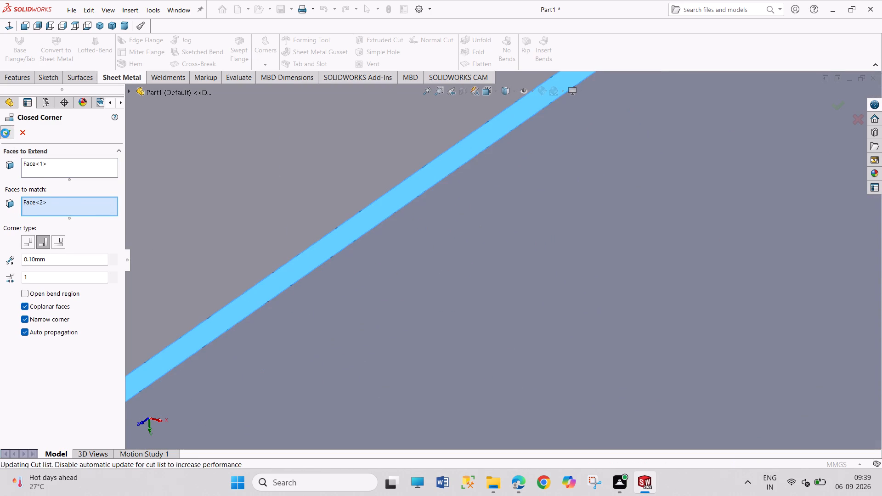
Undo both closed corners at the two ends of the Edge-Flange4 rim.
scroll(374, 222, up, 17)
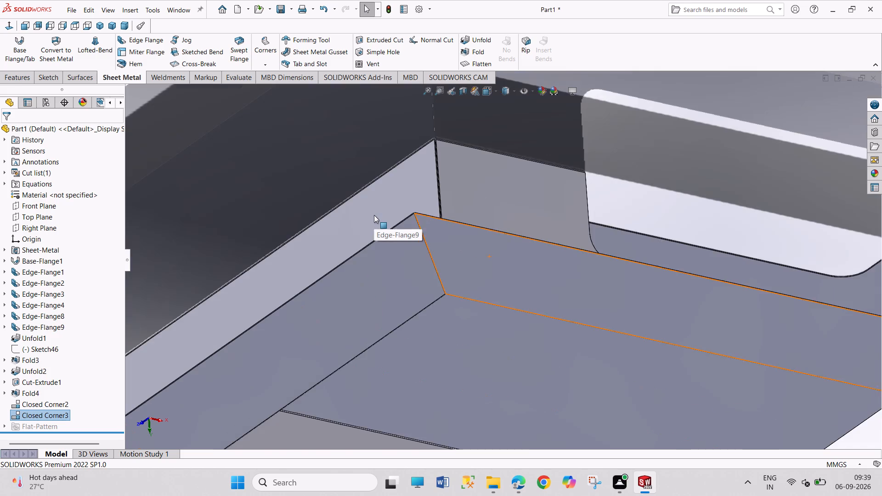
scroll(450, 266, up, 5)
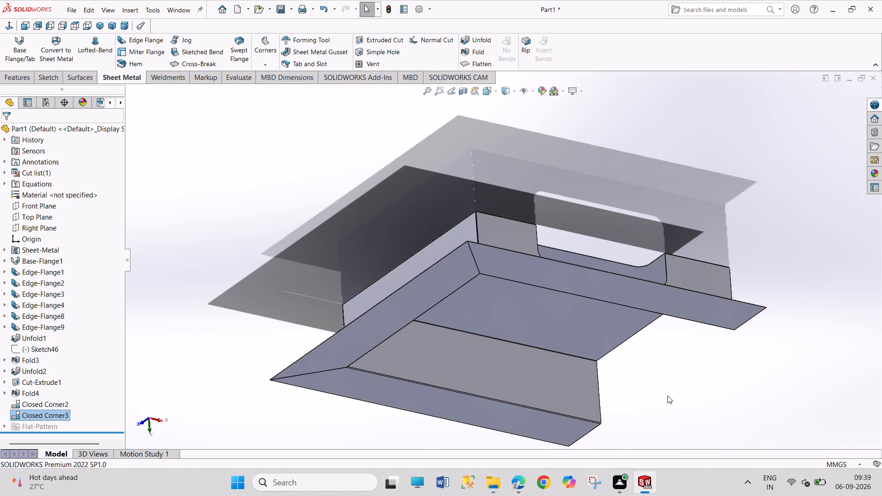
scroll(667, 395, up, 1)
middle_drag(673, 394, 687, 205)
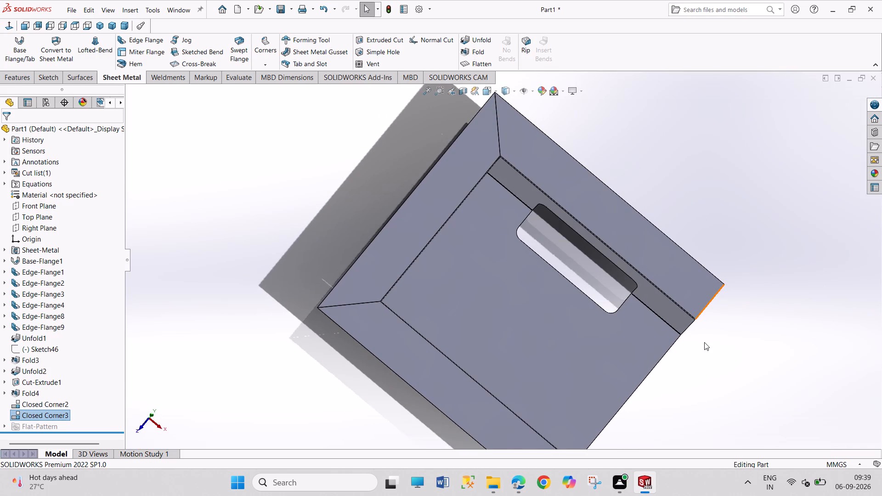
middle_drag(704, 342, 682, 255)
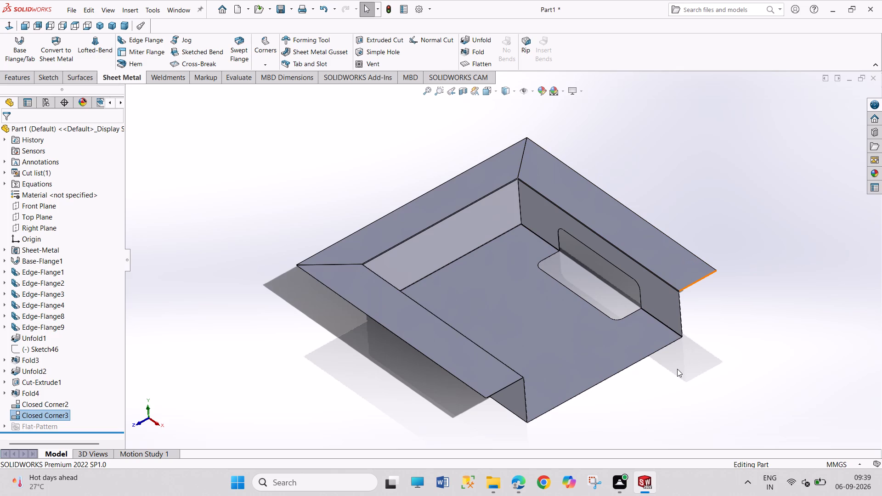
key(ctrl+z)
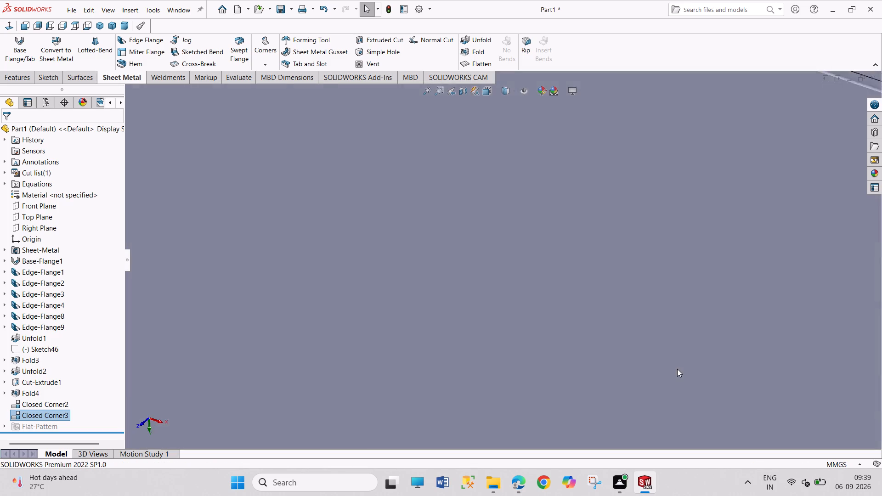
scroll(677, 369, up, 17)
scroll(677, 365, up, 6)
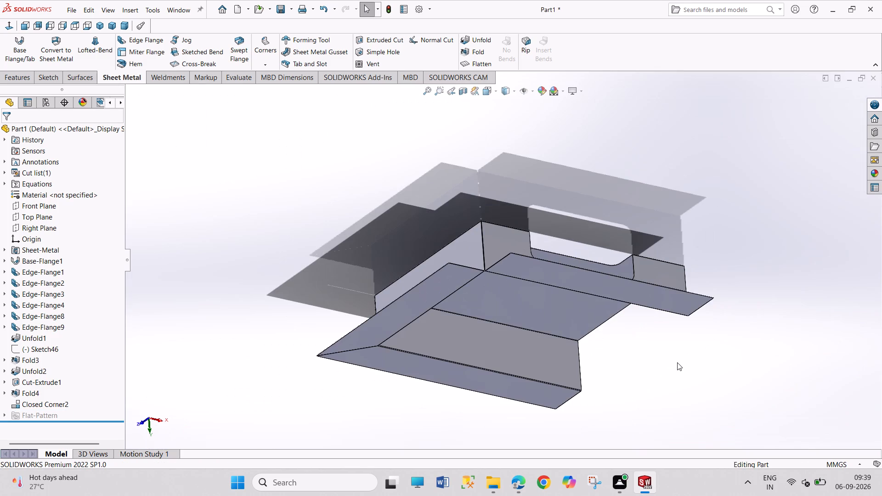
key(ctrl+z)
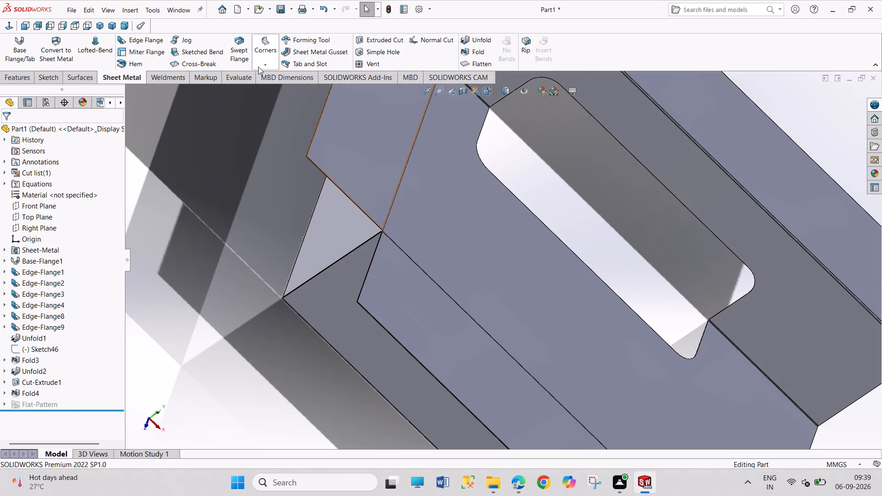
Close the corner between the Edge-Flange4 and Edge-Flange8 rims, extending the Edge-Flange4 rim's end face to match the Edge-Flange8 rim's end face.
click(258, 68)
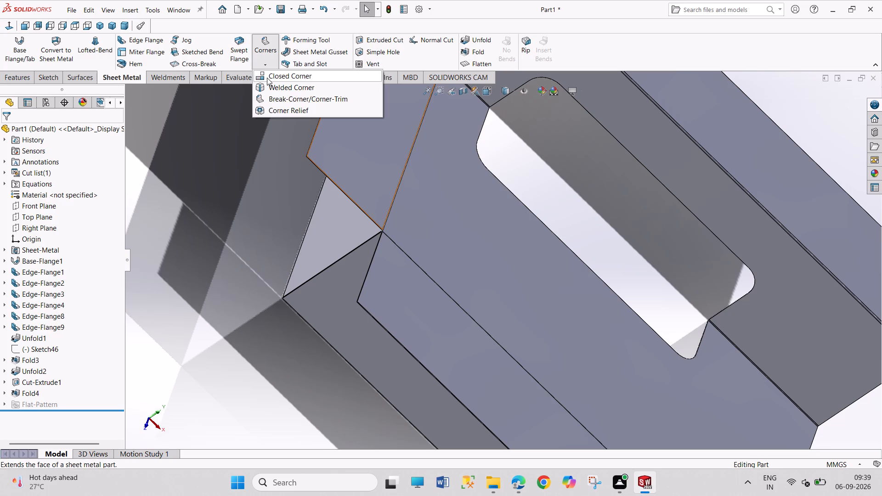
click(267, 78)
scroll(399, 214, down, 5)
scroll(328, 203, down, 5)
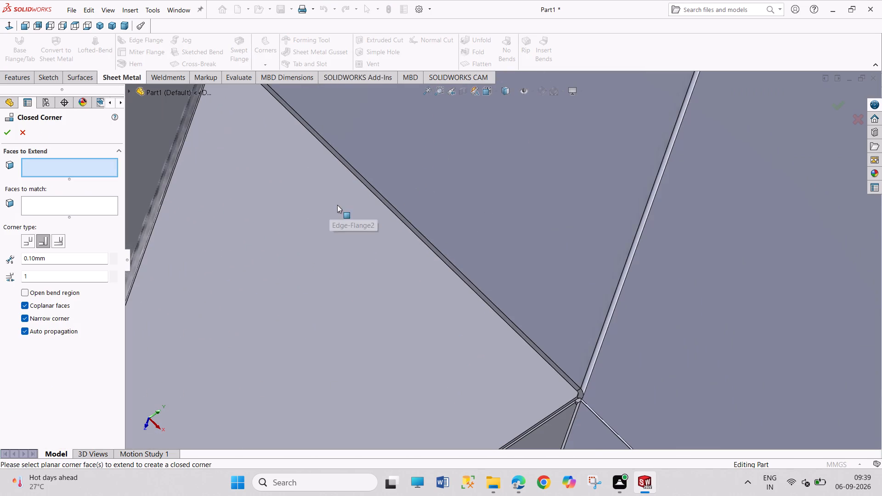
click(371, 188)
scroll(464, 294, up, 5)
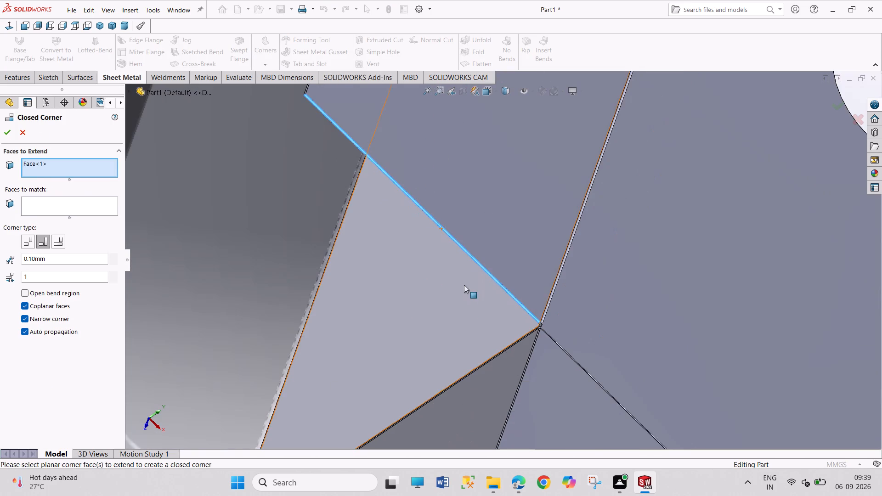
click(85, 208)
scroll(501, 346, down, 3)
scroll(501, 346, up, 5)
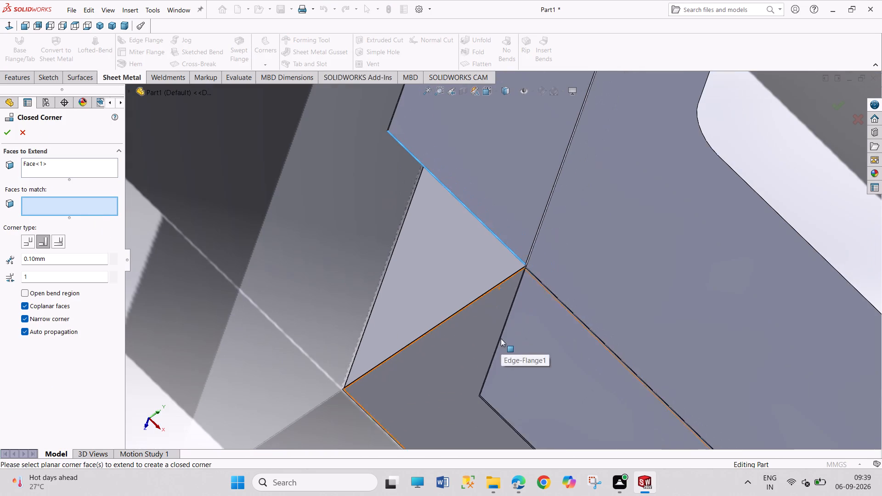
middle_drag(458, 372, 497, 387)
scroll(609, 347, down, 5)
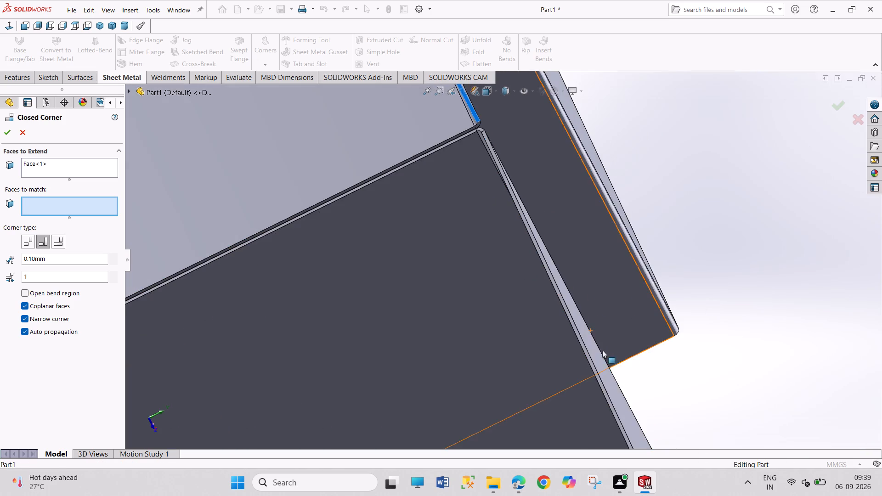
scroll(594, 343, down, 5)
click(545, 339)
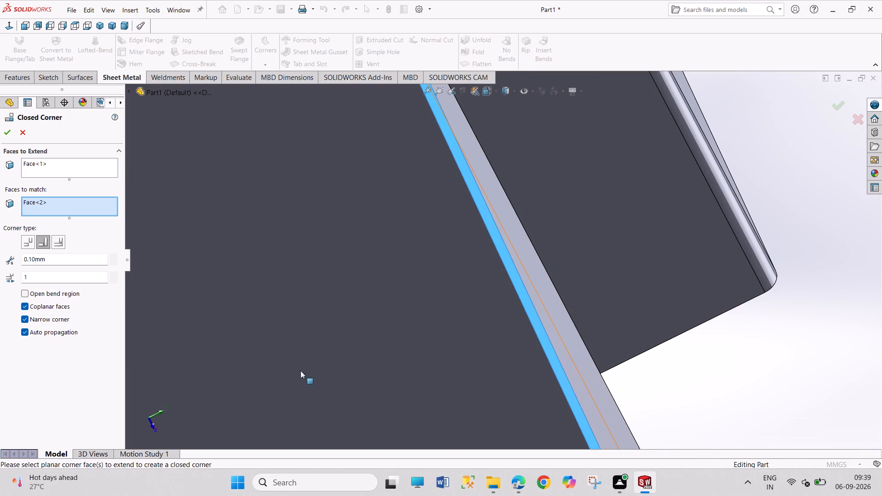
click(7, 135)
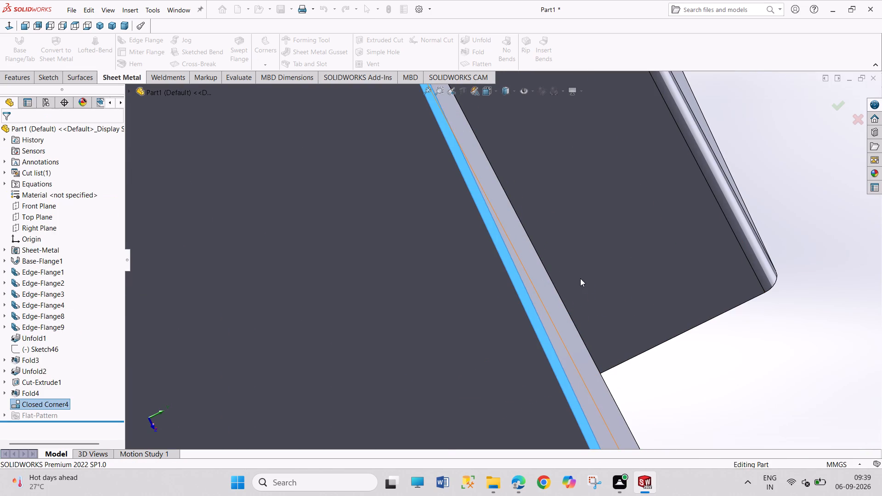
Examine the rims and the remaining open corner between the Edge-Flange4 and Edge-Flange9 rims.
scroll(581, 277, up, 9)
scroll(558, 190, up, 1)
middle_drag(558, 190, 541, 207)
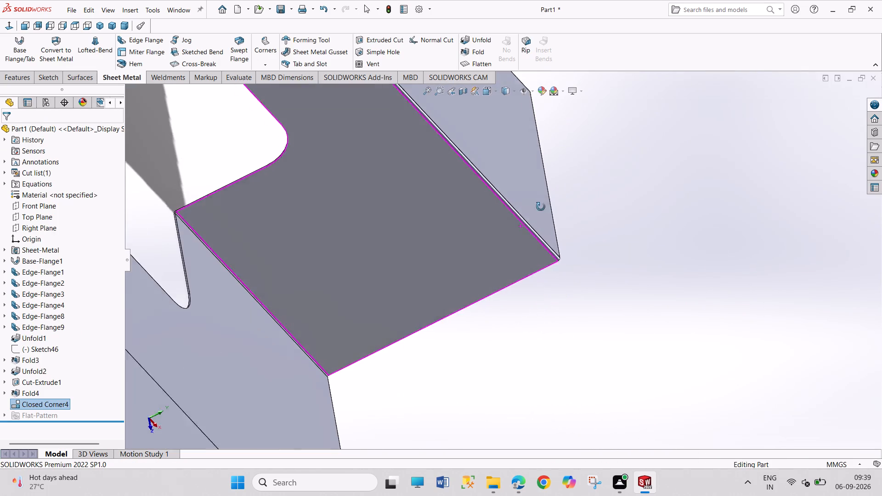
middle_drag(541, 207, 553, 232)
scroll(475, 282, up, 5)
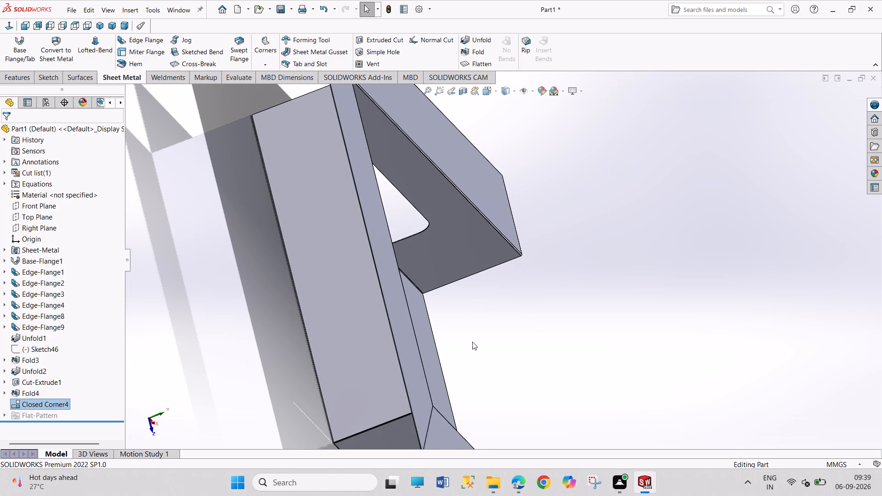
middle_click(431, 332)
middle_drag(471, 374, 440, 367)
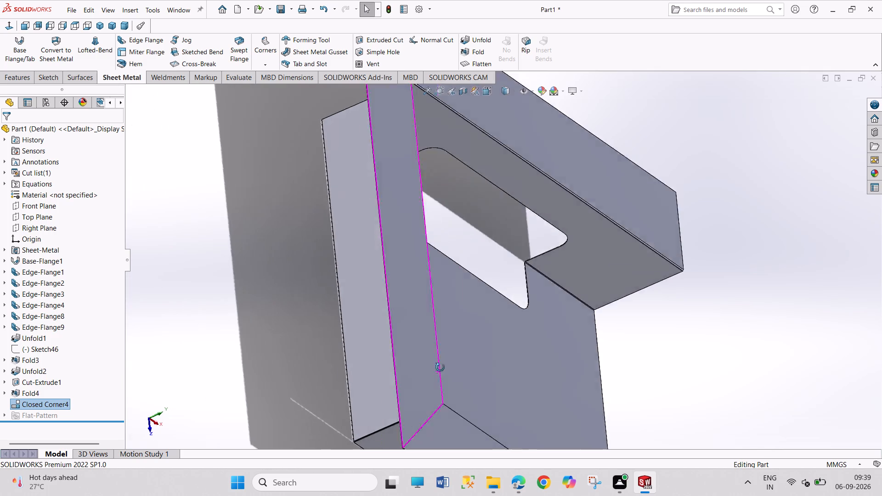
middle_drag(440, 367, 434, 366)
scroll(663, 280, up, 5)
scroll(507, 169, down, 5)
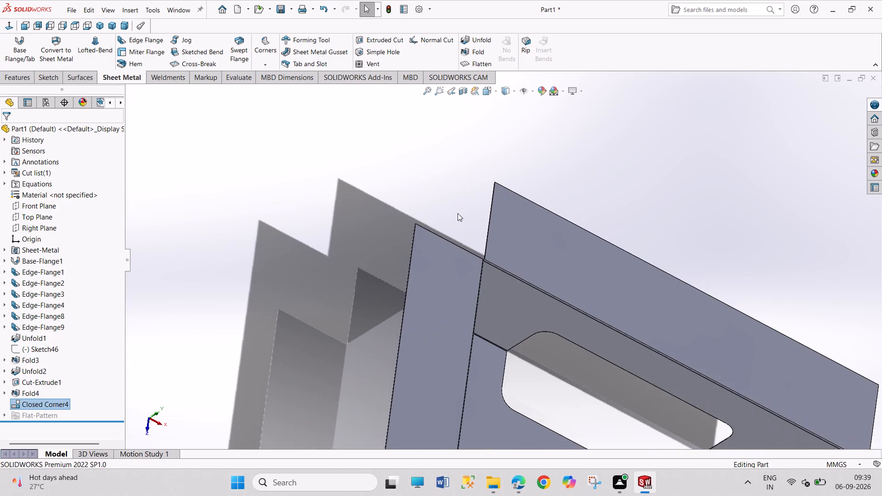
scroll(458, 213, down, 5)
middle_drag(488, 241, 464, 333)
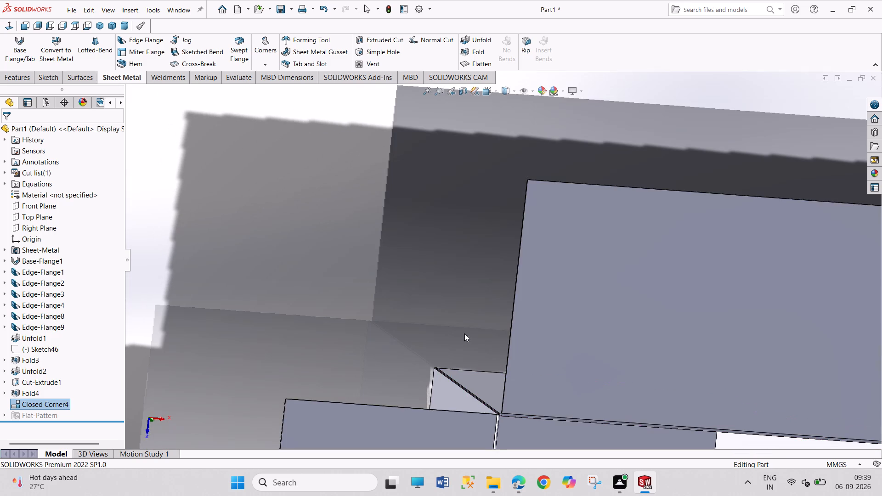
scroll(491, 356, down, 2)
scroll(464, 429, down, 4)
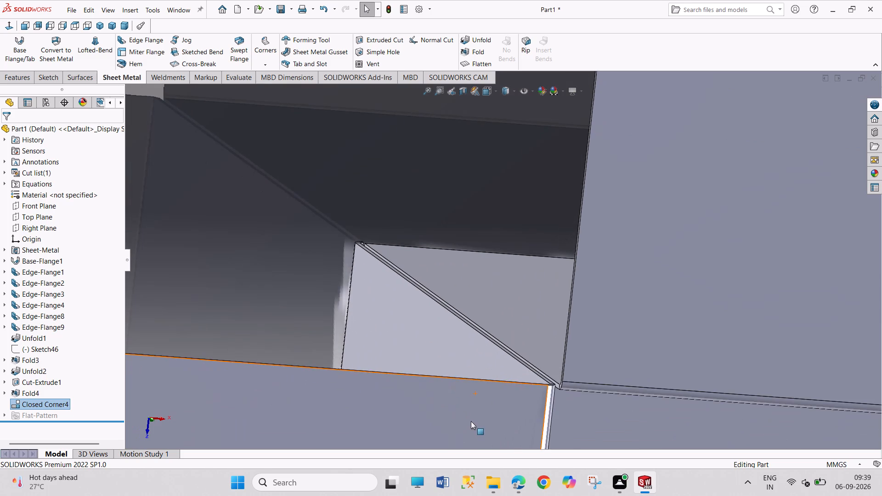
scroll(556, 383, down, 8)
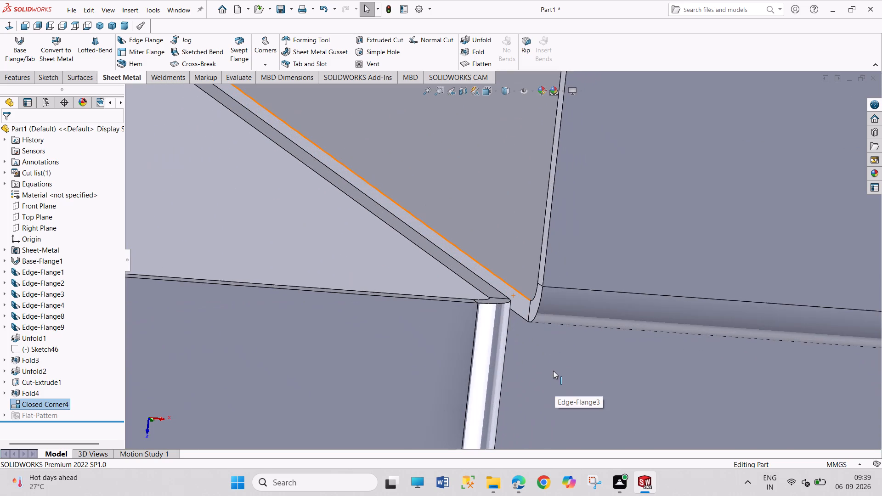
scroll(553, 369, up, 6)
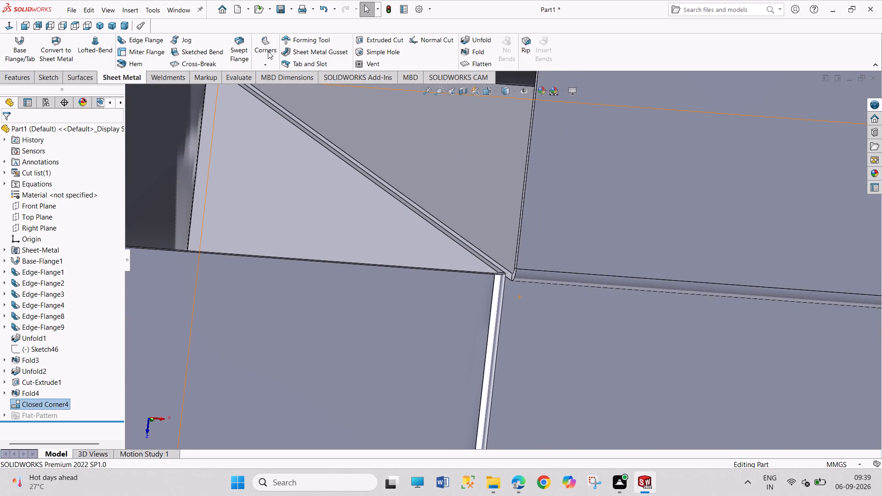
Close the second rim corner, extending the Edge-Flange9 rim's end face to match the Edge-Flange4 rim's end face.
click(272, 54)
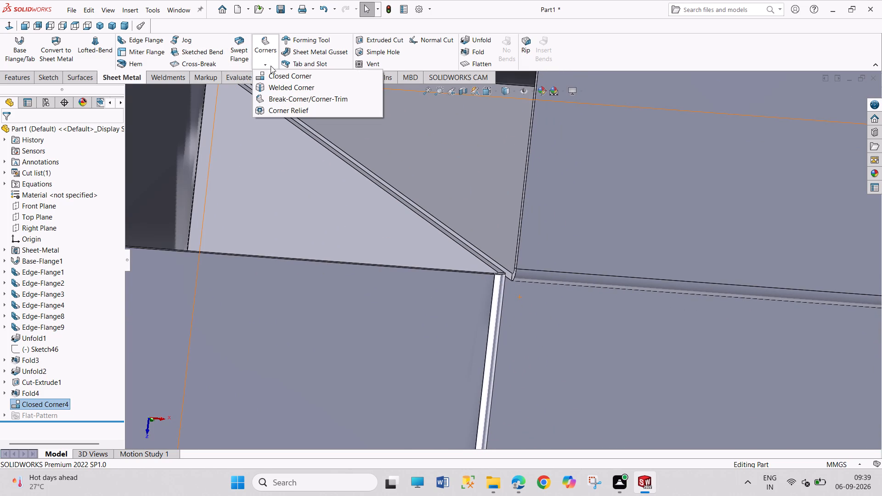
click(275, 74)
scroll(548, 208, down, 5)
scroll(494, 217, down, 5)
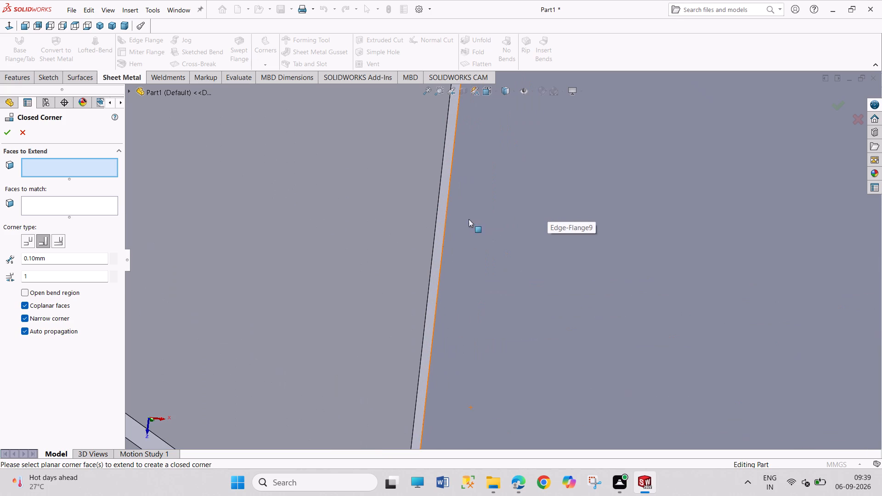
click(433, 212)
scroll(322, 312, up, 6)
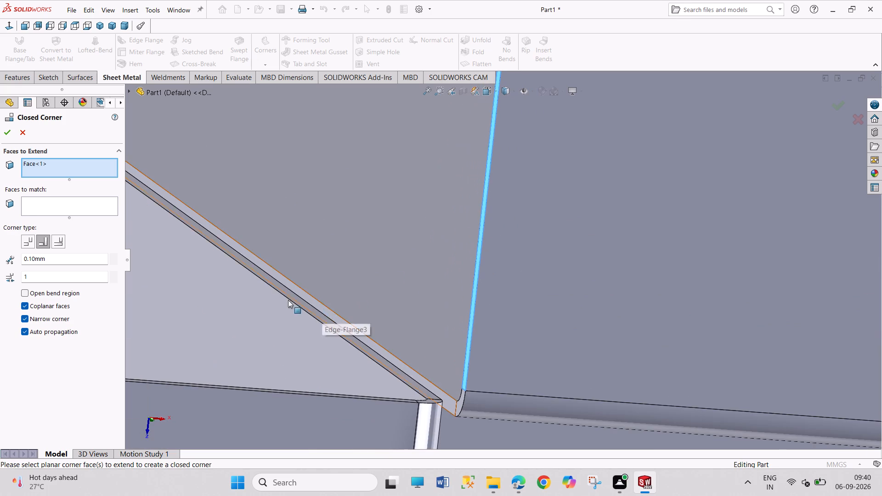
click(47, 207)
scroll(168, 288, up, 4)
scroll(209, 284, up, 4)
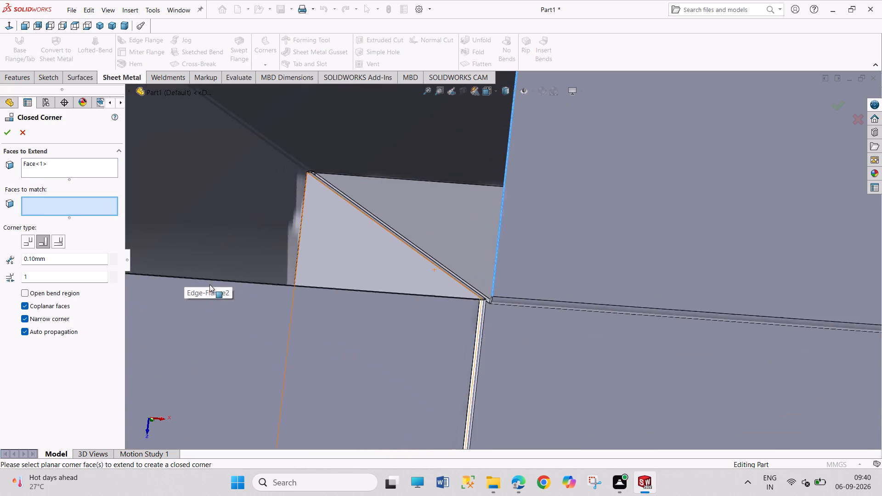
middle_drag(227, 299, 229, 305)
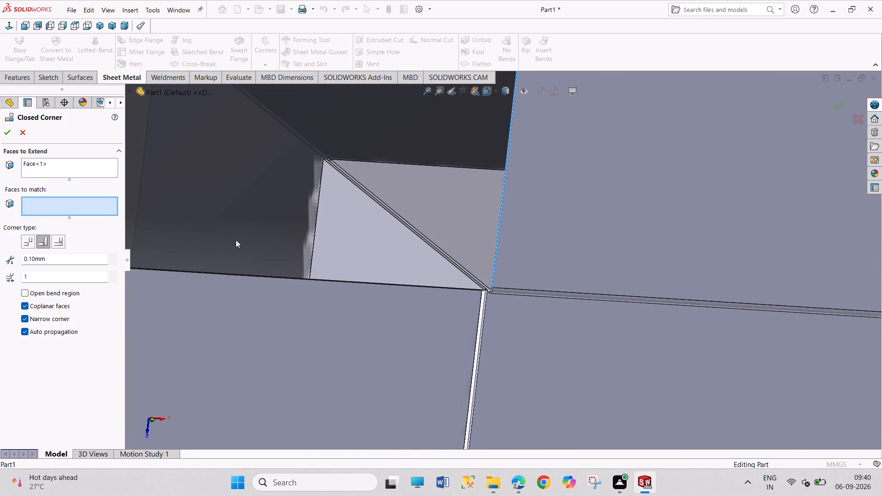
middle_drag(236, 242, 264, 344)
scroll(265, 331, down, 3)
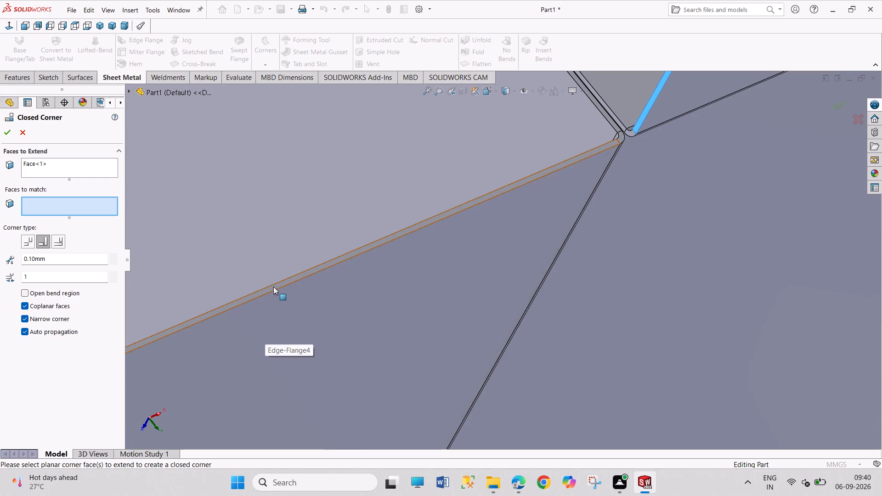
click(275, 287)
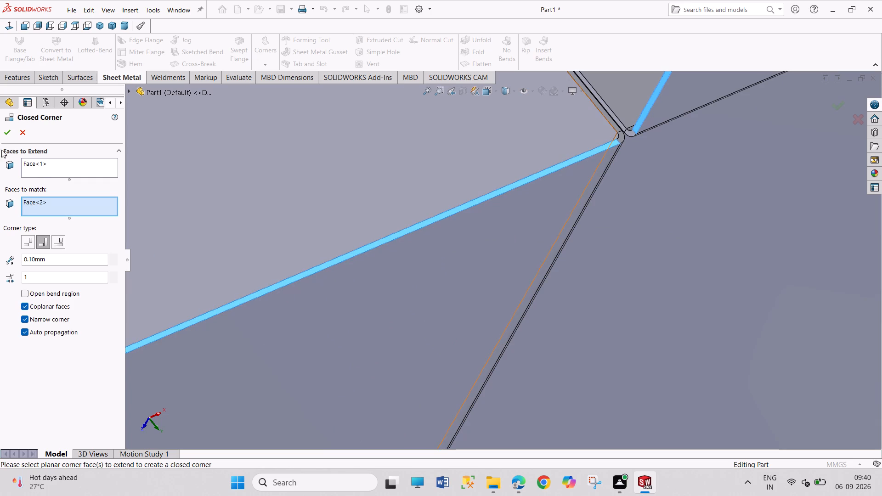
click(3, 130)
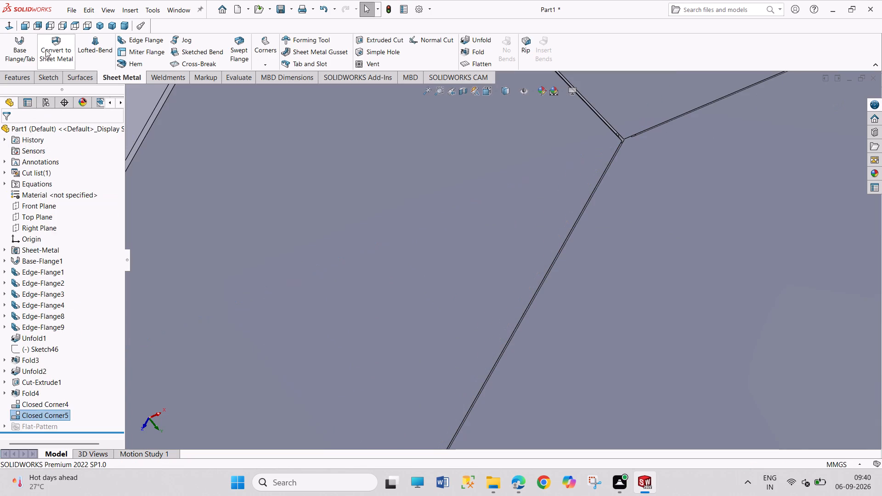
Examine the closed corner between the Edge-Flange4 and Edge-Flange8 rims from above and beneath, including the seam between the walls below it.
click(99, 25)
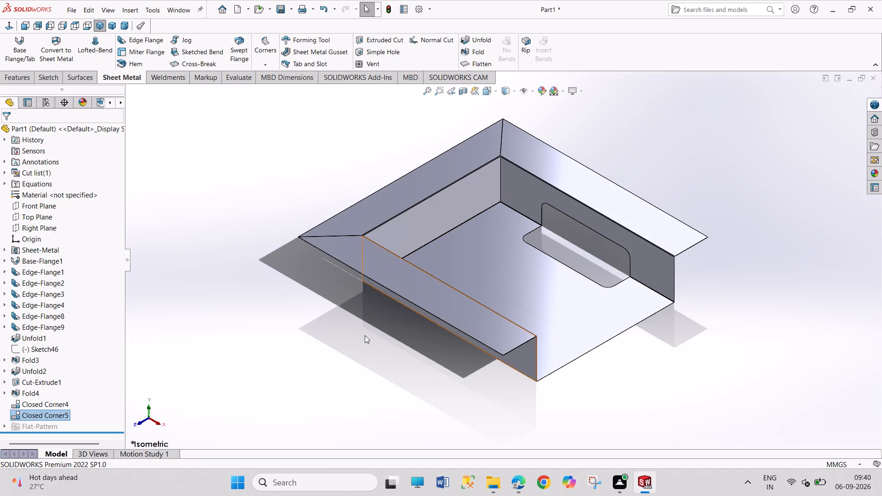
drag(233, 252, 299, 349)
drag(244, 263, 293, 343)
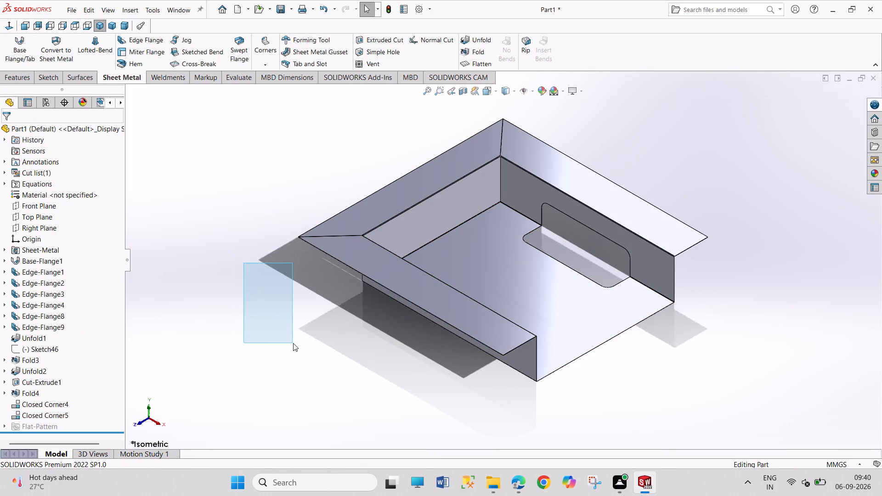
scroll(343, 248, down, 12)
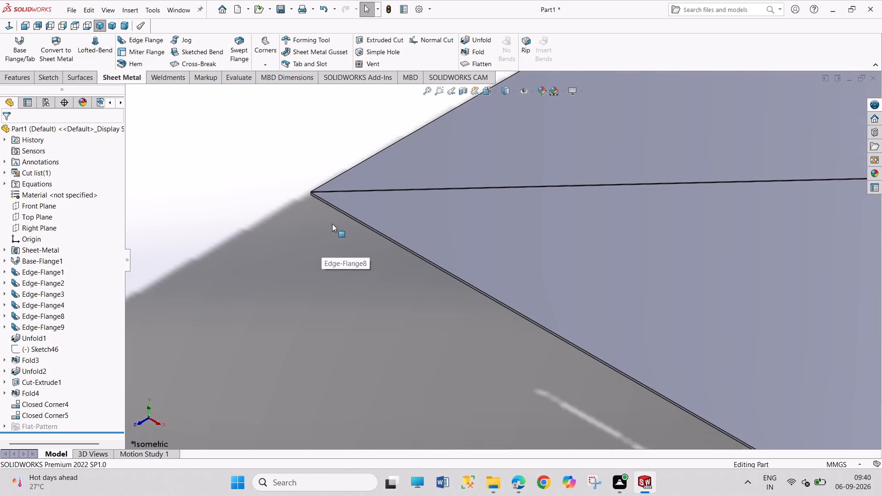
scroll(358, 207, down, 12)
scroll(267, 204, down, 6)
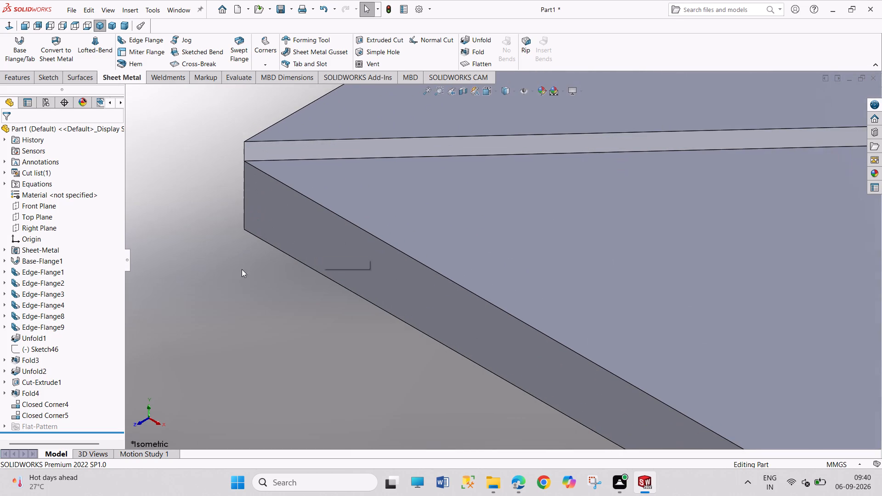
middle_drag(266, 281, 353, 346)
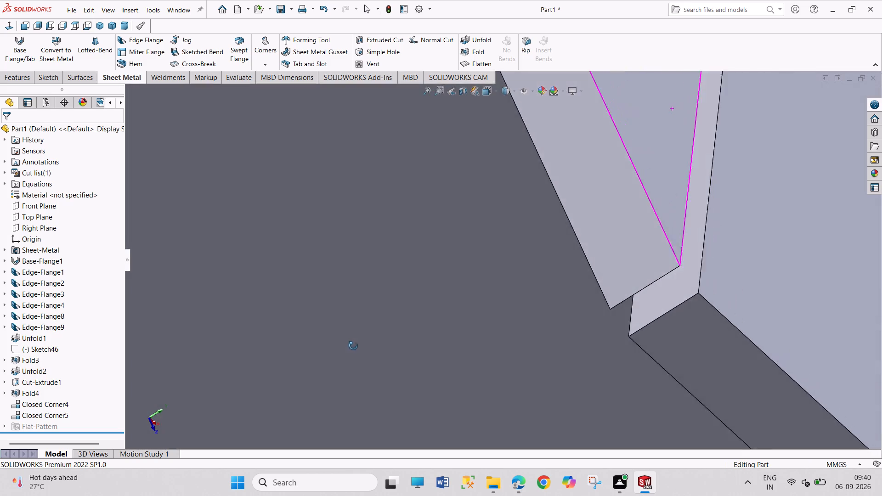
middle_drag(353, 346, 341, 325)
scroll(458, 345, up, 2)
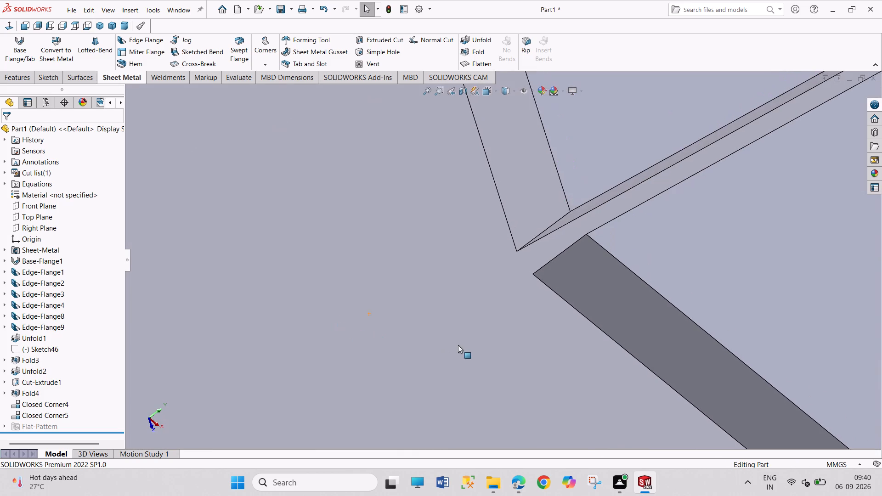
scroll(458, 345, up, 4)
scroll(506, 350, up, 17)
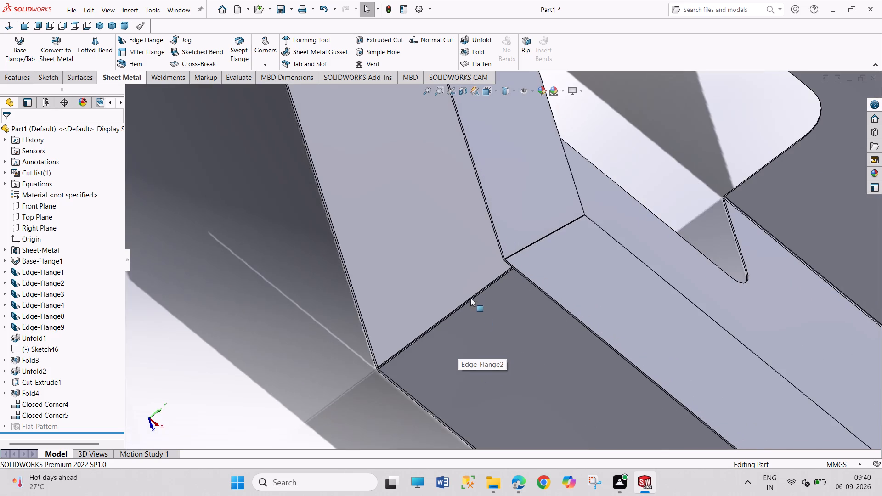
scroll(468, 294, down, 17)
scroll(419, 282, down, 18)
scroll(388, 283, up, 13)
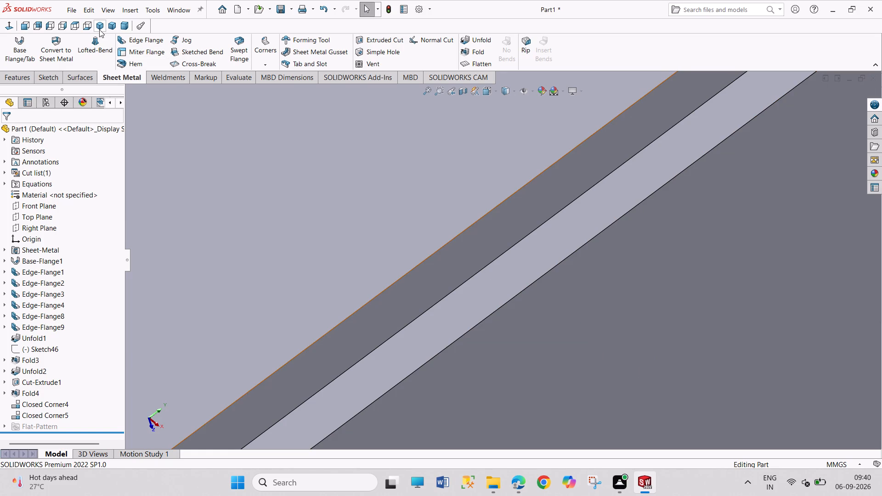
Examine the closed corner between the Edge-Flange4 and Edge-Flange9 rims where it meets the rim bends.
click(99, 26)
scroll(566, 186, down, 4)
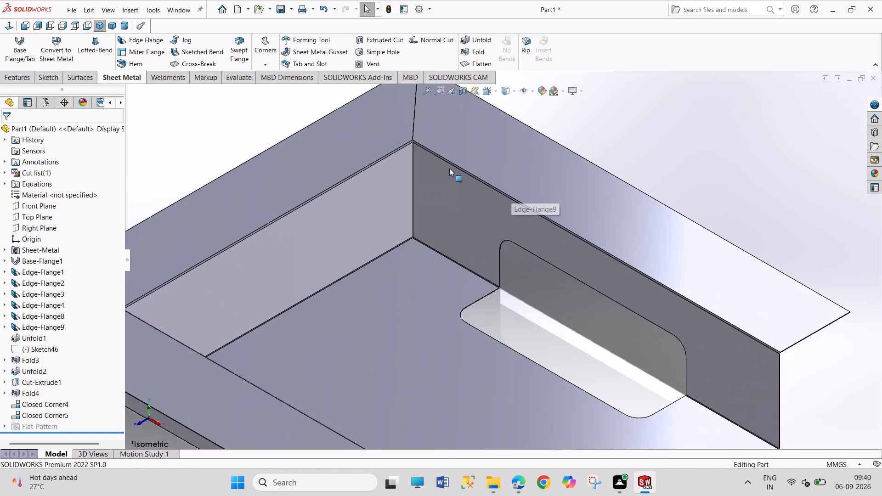
scroll(424, 159, down, 10)
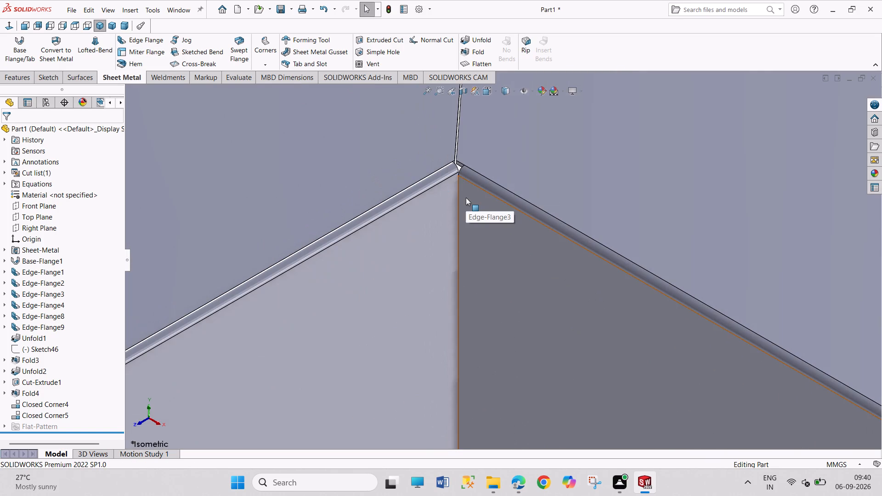
scroll(476, 136, down, 5)
middle_drag(486, 191, 492, 255)
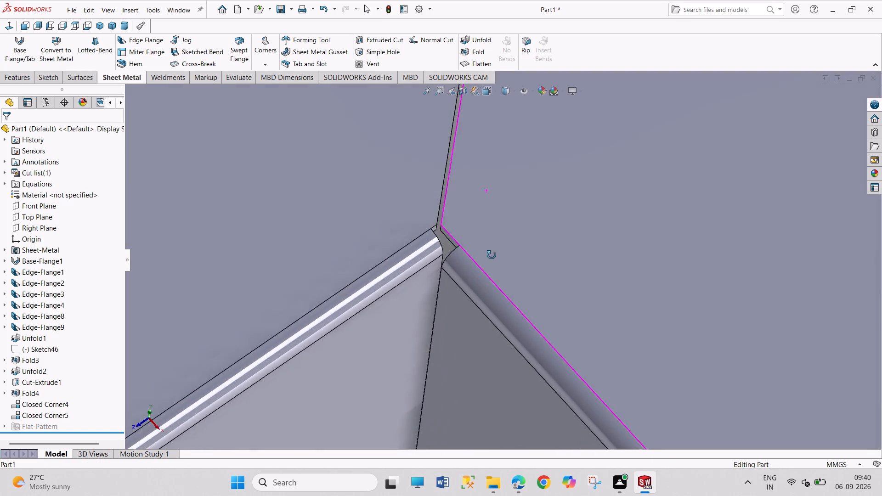
middle_drag(492, 255, 509, 263)
middle_drag(458, 293, 457, 293)
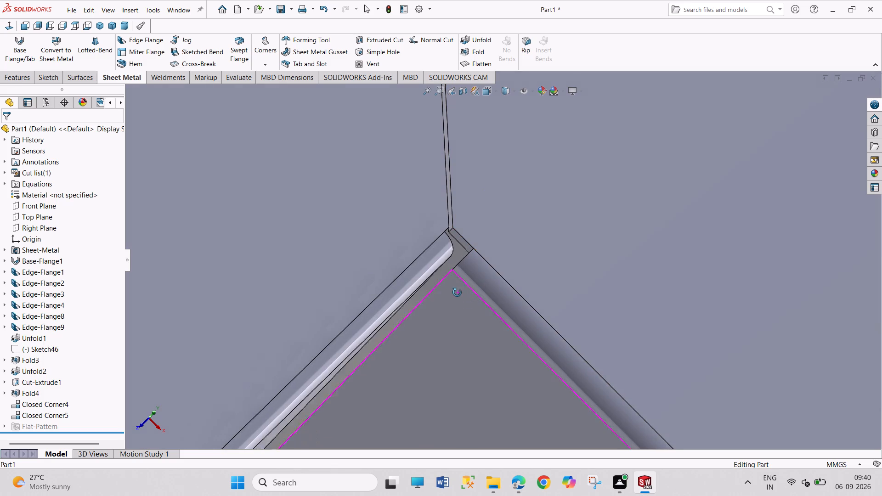
middle_drag(457, 293, 447, 293)
scroll(448, 294, up, 19)
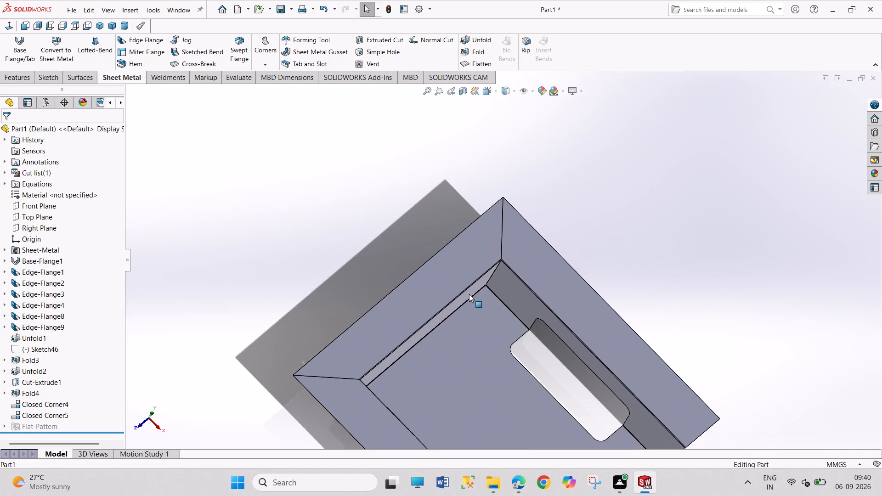
Examine the vertical seam between the Edge-Flange1 and Edge-Flange2 walls below the closed rim corner.
middle_drag(383, 389, 319, 383)
scroll(332, 410, down, 5)
scroll(372, 320, down, 5)
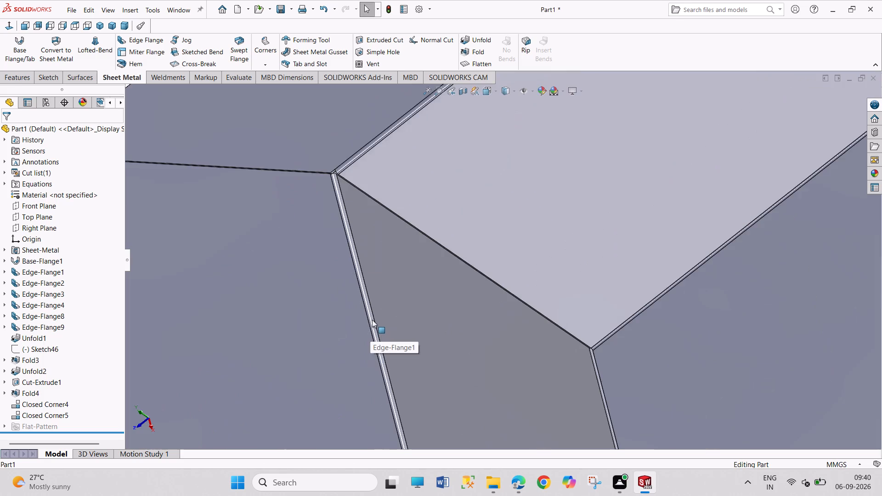
scroll(428, 213, down, 6)
scroll(422, 272, down, 10)
scroll(434, 252, up, 3)
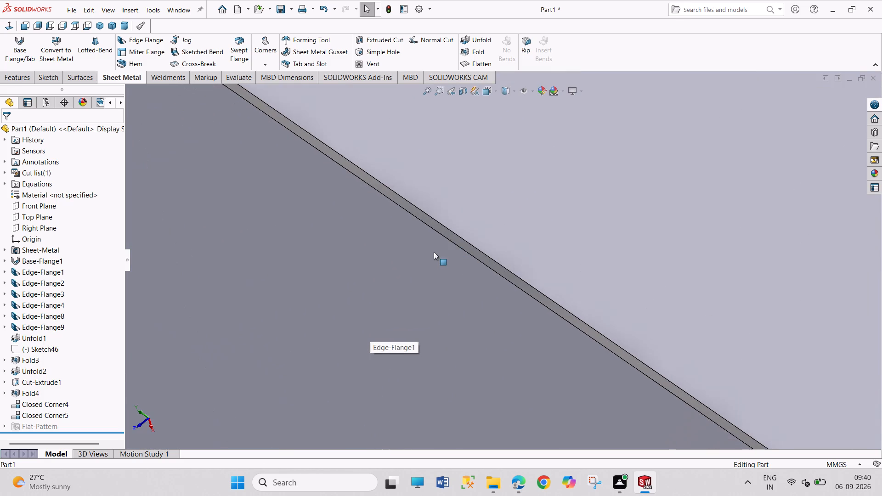
scroll(434, 252, up, 9)
scroll(535, 290, up, 7)
scroll(652, 316, up, 5)
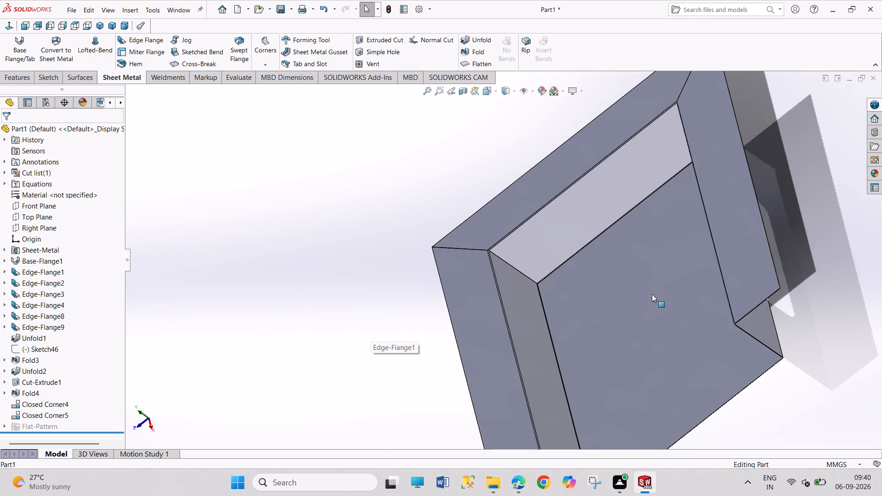
scroll(655, 293, up, 1)
middle_drag(667, 292, 683, 290)
middle_drag(733, 319, 768, 277)
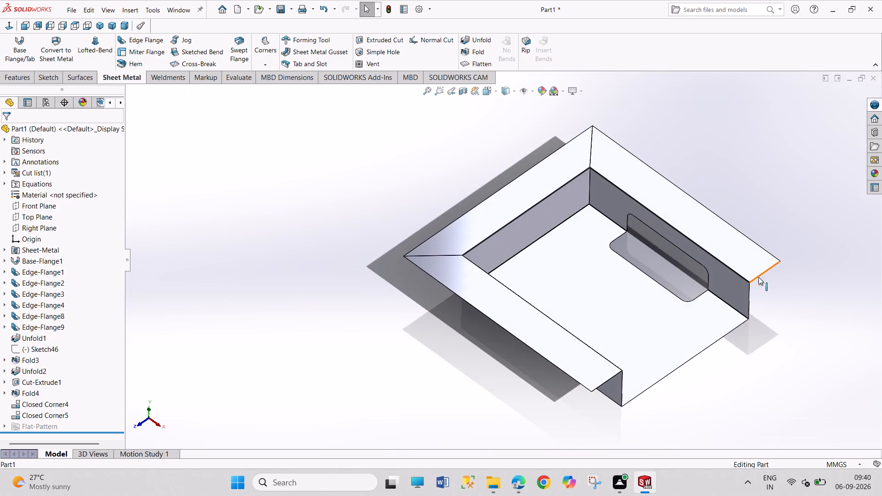
Examine the inside corner where the Edge-Flange2 and Edge-Flange3 walls meet the base near the cutout.
scroll(753, 293, down, 4)
scroll(681, 293, down, 5)
scroll(439, 270, down, 8)
scroll(435, 242, up, 12)
scroll(385, 190, up, 6)
scroll(364, 152, down, 5)
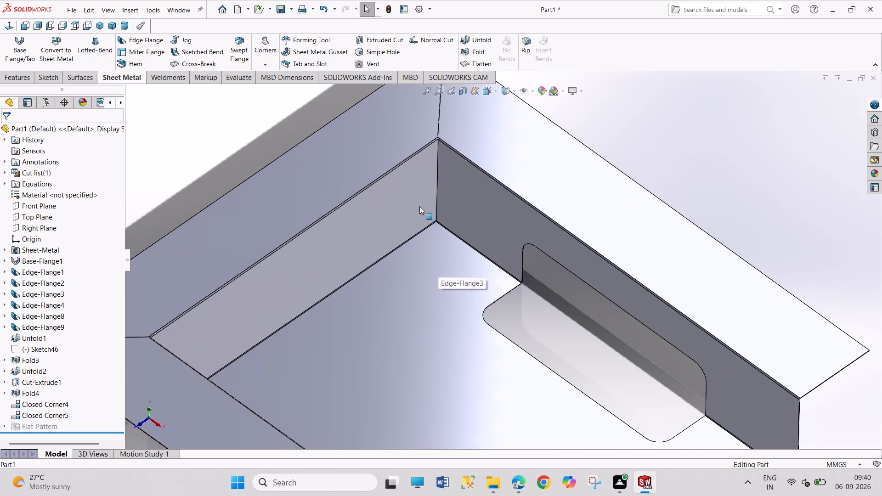
scroll(490, 230, down, 5)
scroll(401, 158, down, 5)
scroll(401, 349, down, 1)
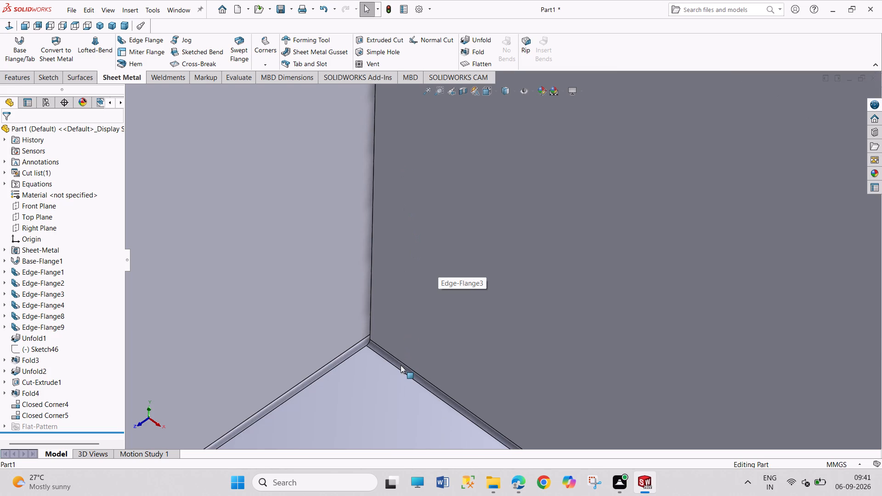
scroll(401, 365, up, 5)
scroll(407, 407, up, 6)
Examine the inside corner where the Edge-Flange1 and Edge-Flange2 wall bends meet the base.
middle_drag(410, 422, 354, 423)
scroll(313, 443, down, 3)
scroll(339, 392, down, 4)
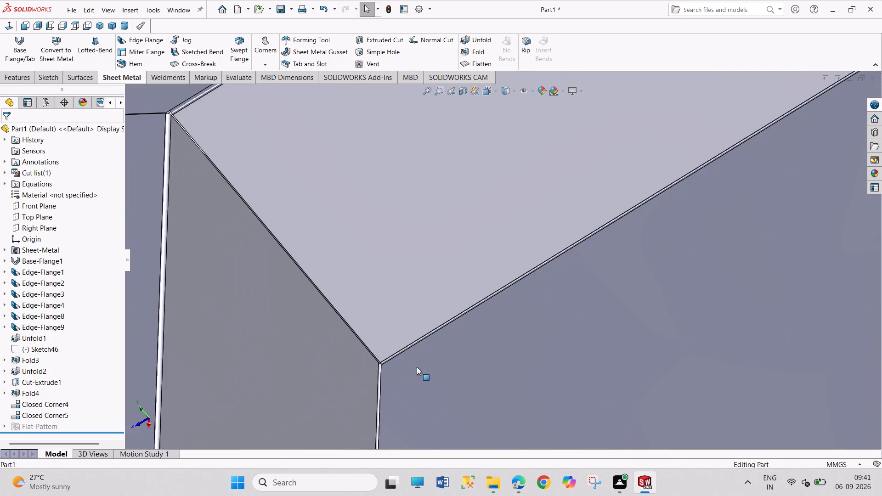
scroll(416, 367, down, 3)
scroll(374, 335, down, 3)
scroll(418, 331, down, 8)
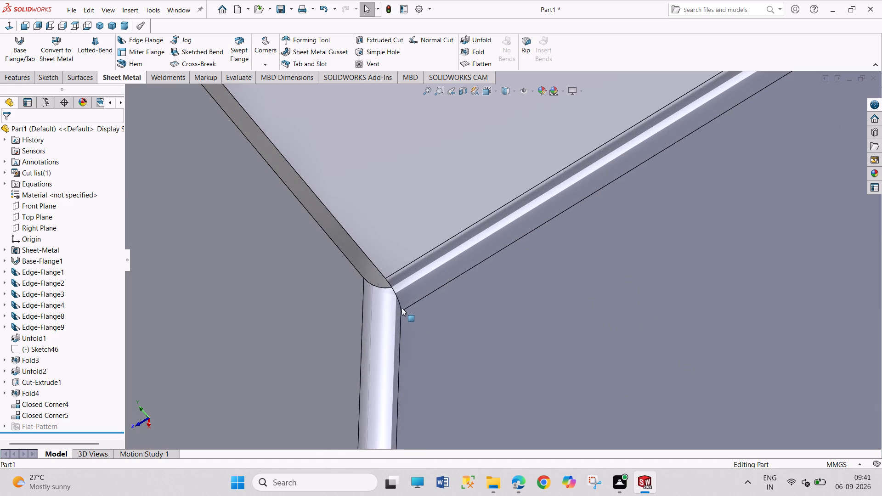
scroll(401, 303, down, 5)
scroll(457, 311, up, 5)
scroll(570, 309, up, 5)
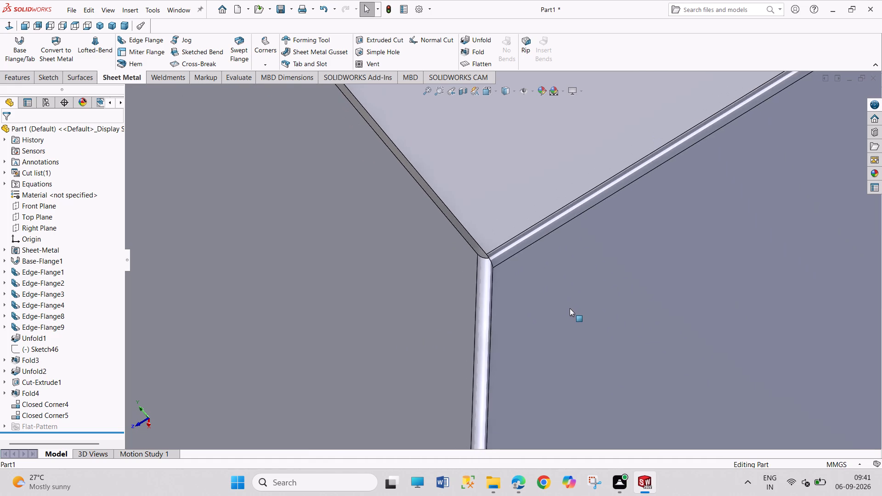
scroll(571, 309, up, 5)
scroll(646, 296, up, 5)
scroll(720, 282, up, 5)
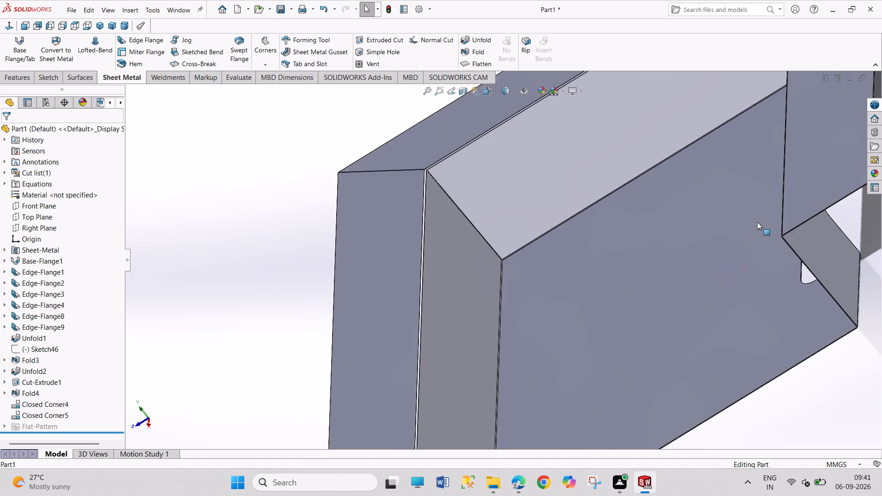
middle_drag(715, 276, 746, 283)
scroll(747, 159, up, 4)
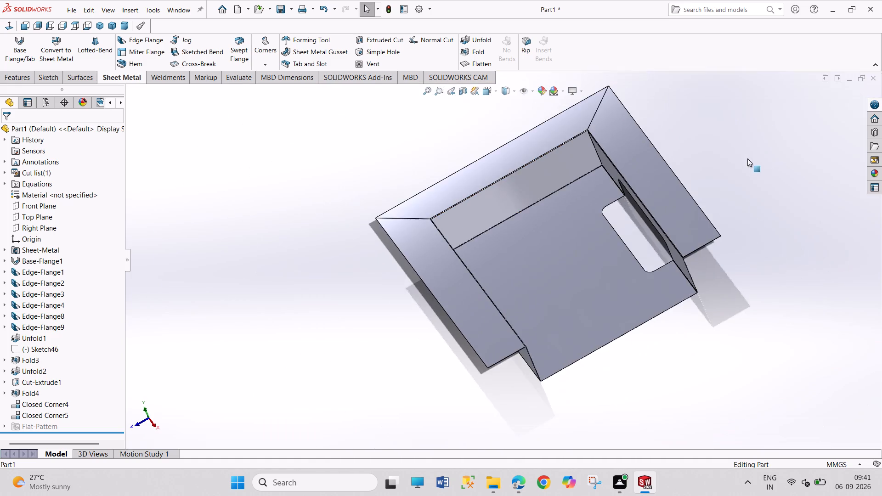
Re-examine the base corner between the Edge-Flange2 and Edge-Flange3 walls up close, checking the gap between their bends.
scroll(747, 158, up, 1)
scroll(669, 144, down, 5)
scroll(445, 298, down, 4)
scroll(491, 188, down, 4)
middle_drag(472, 252, 517, 220)
scroll(392, 173, down, 4)
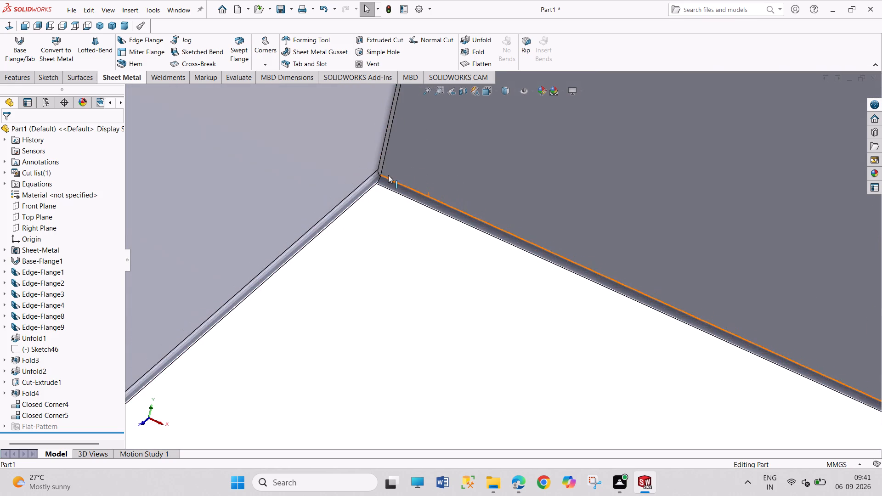
scroll(387, 180, down, 4)
scroll(423, 205, down, 3)
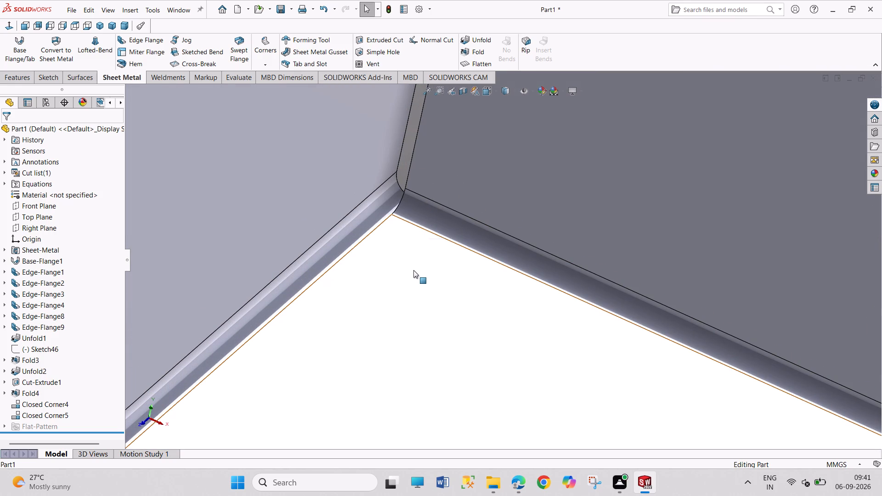
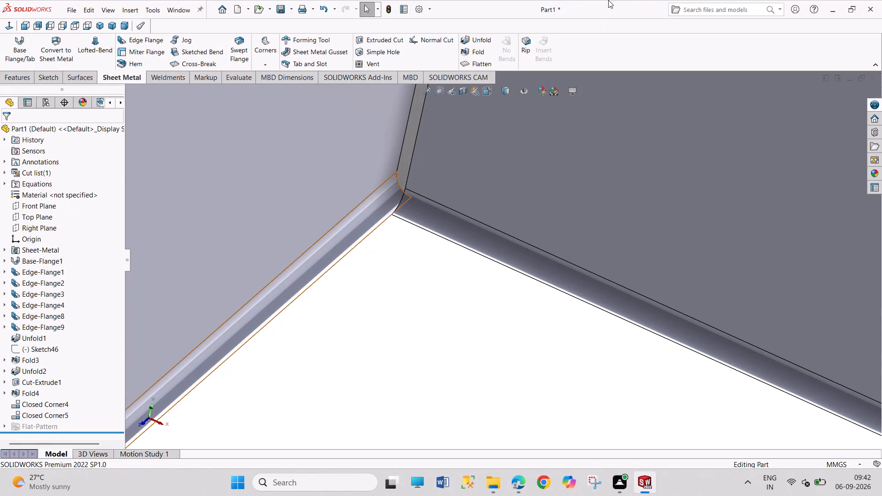
Examine up close how the bends meet at the base corner between the Edge-Flange2 and Edge-Flange3 walls.
scroll(412, 221, down, 9)
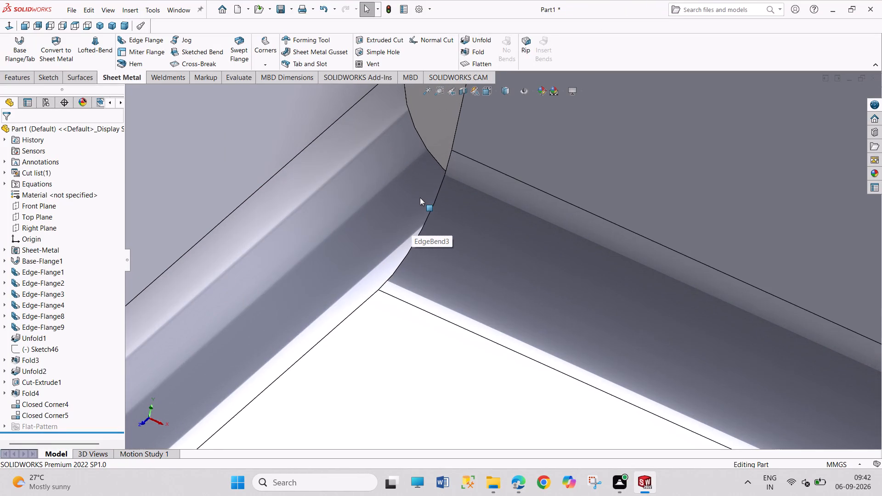
scroll(420, 197, up, 5)
scroll(545, 295, up, 17)
scroll(542, 247, up, 5)
scroll(602, 266, up, 5)
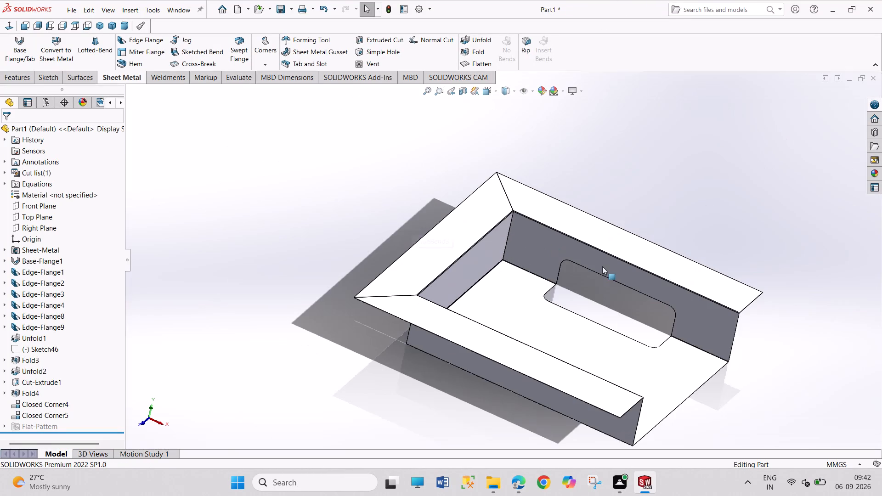
Examine the same base corner beside the cutout from the opposite direction, including the vertical gap between the two walls.
middle_drag(710, 383, 617, 384)
scroll(647, 385, up, 1)
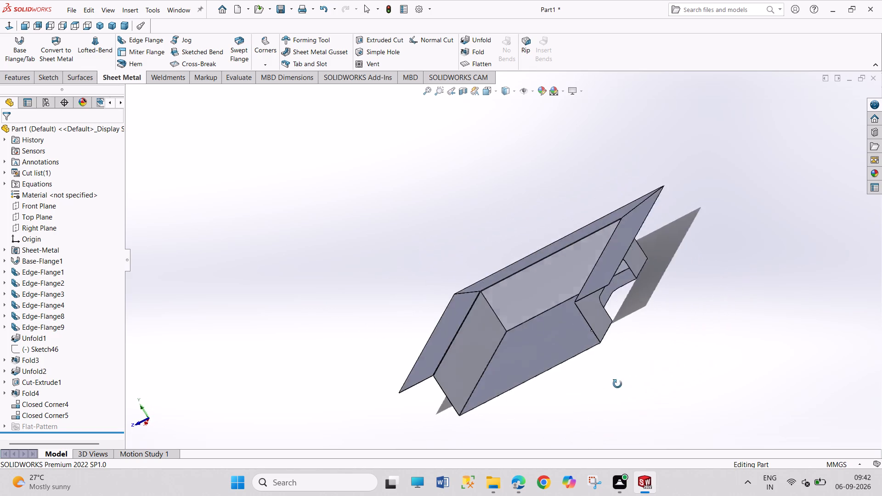
middle_drag(617, 384, 511, 428)
scroll(551, 301, down, 6)
scroll(533, 220, down, 6)
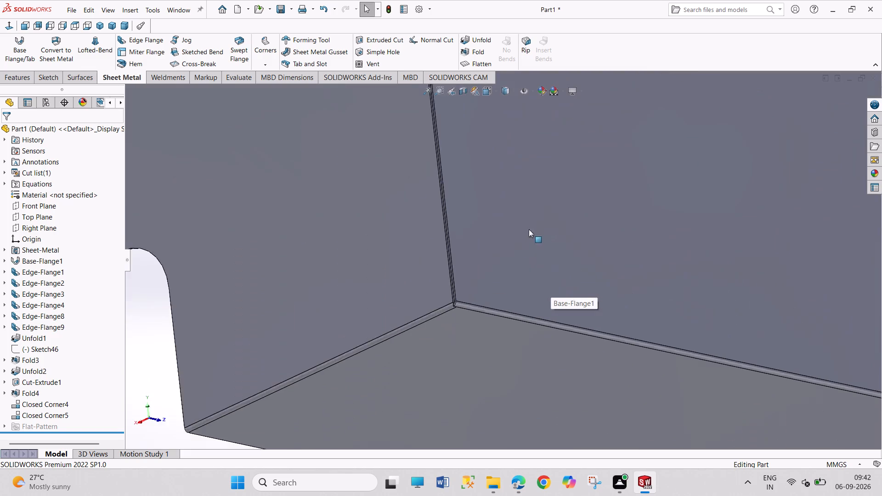
scroll(450, 363, down, 4)
scroll(455, 271, down, 5)
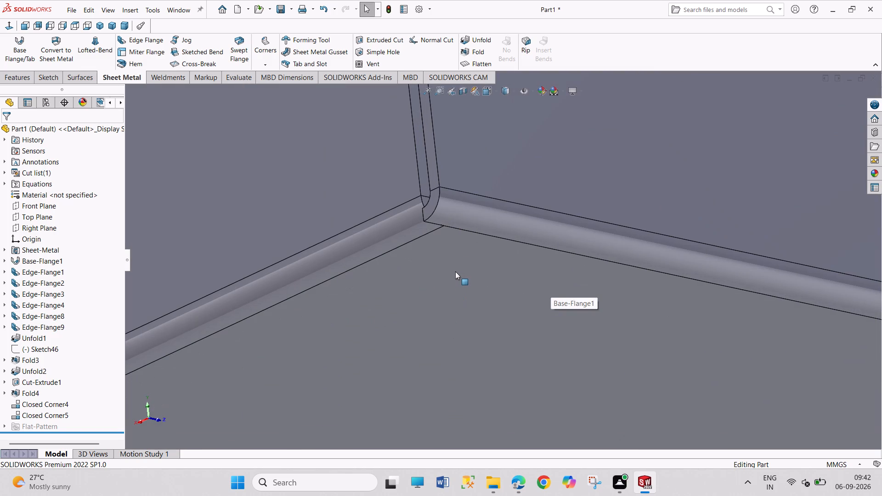
middle_drag(467, 251, 477, 227)
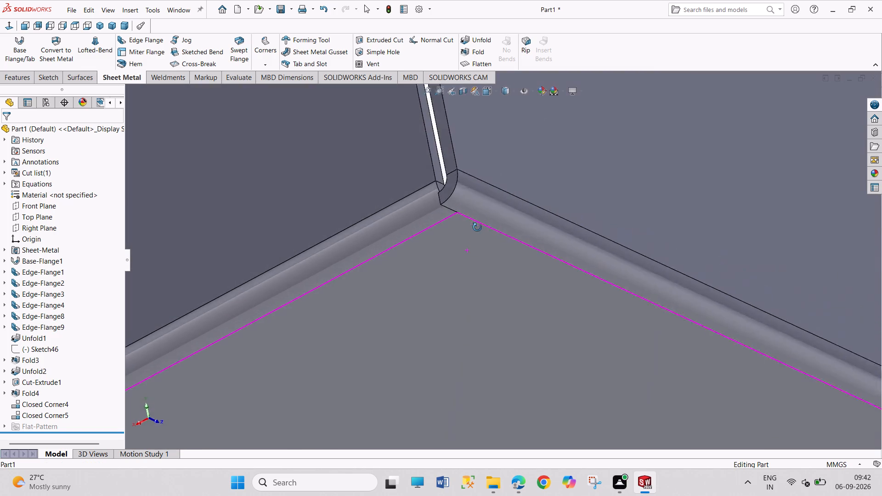
middle_drag(477, 227, 508, 198)
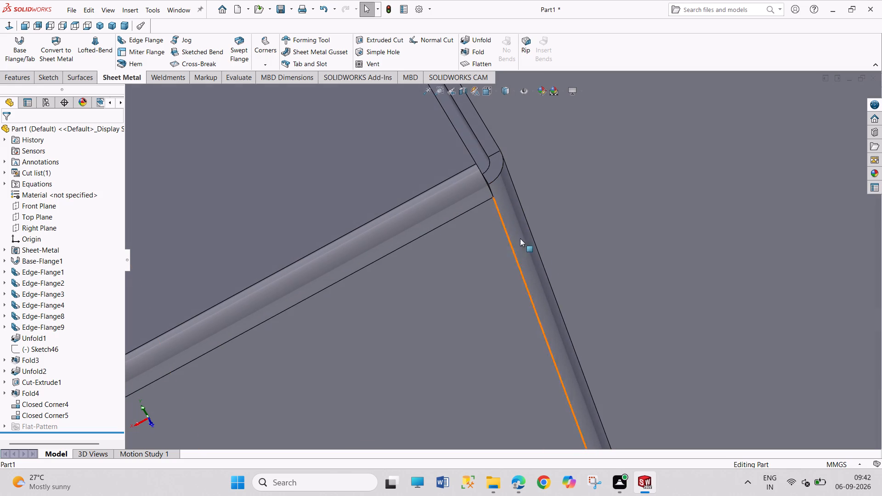
scroll(535, 244, up, 4)
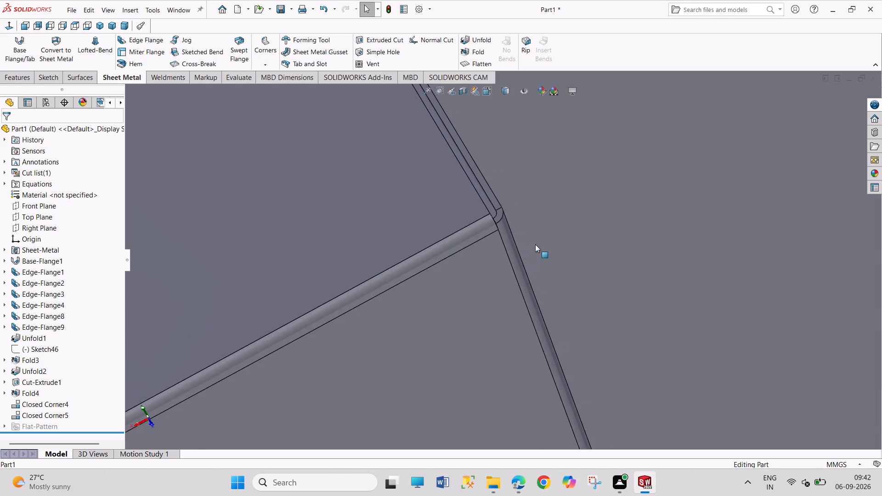
scroll(584, 308, up, 5)
scroll(587, 345, up, 6)
scroll(611, 396, up, 5)
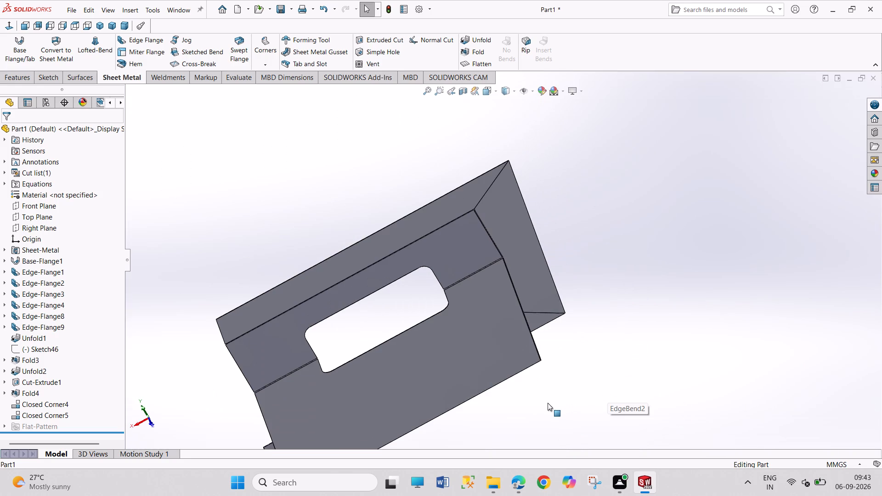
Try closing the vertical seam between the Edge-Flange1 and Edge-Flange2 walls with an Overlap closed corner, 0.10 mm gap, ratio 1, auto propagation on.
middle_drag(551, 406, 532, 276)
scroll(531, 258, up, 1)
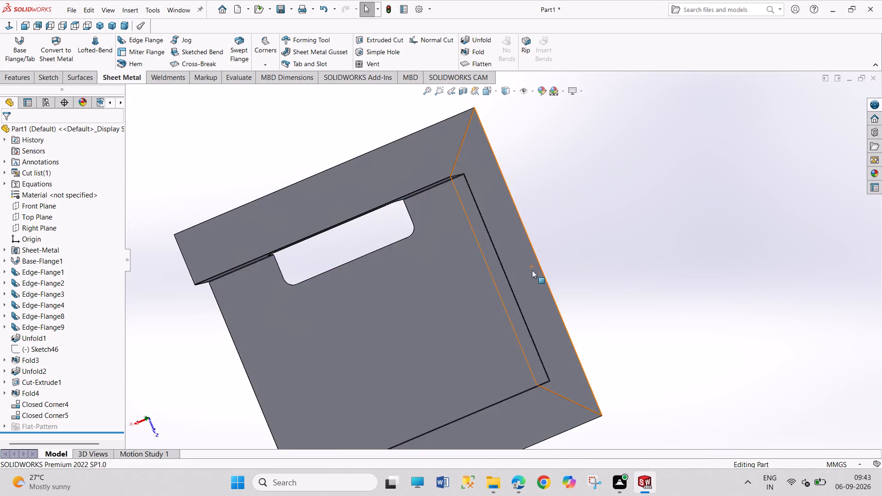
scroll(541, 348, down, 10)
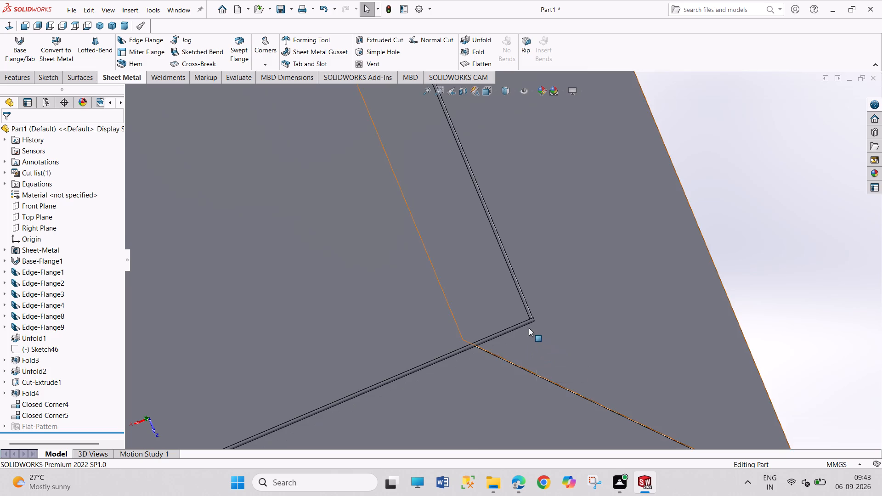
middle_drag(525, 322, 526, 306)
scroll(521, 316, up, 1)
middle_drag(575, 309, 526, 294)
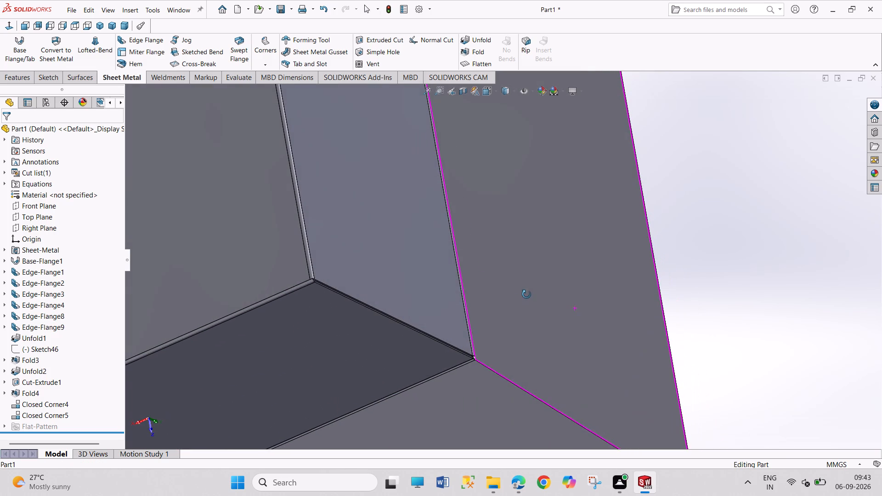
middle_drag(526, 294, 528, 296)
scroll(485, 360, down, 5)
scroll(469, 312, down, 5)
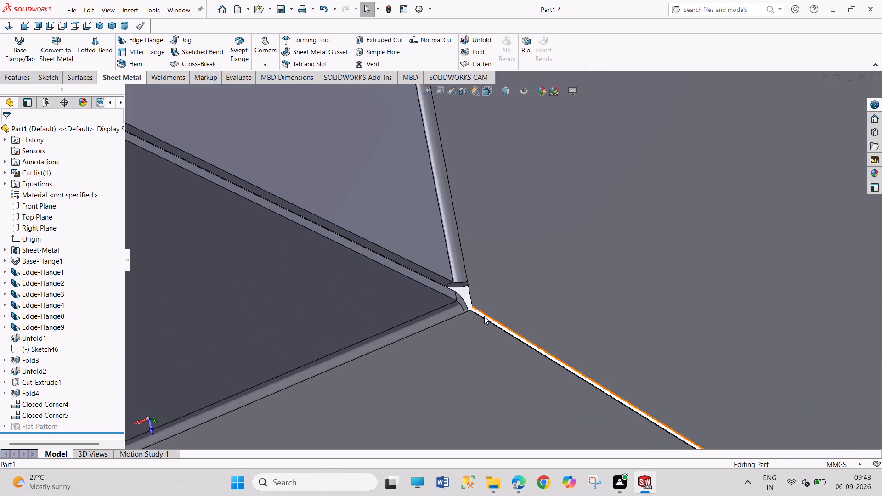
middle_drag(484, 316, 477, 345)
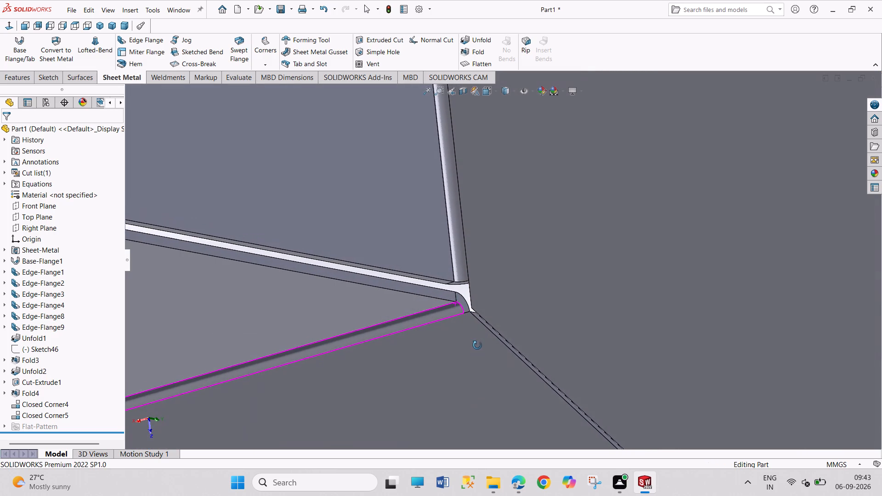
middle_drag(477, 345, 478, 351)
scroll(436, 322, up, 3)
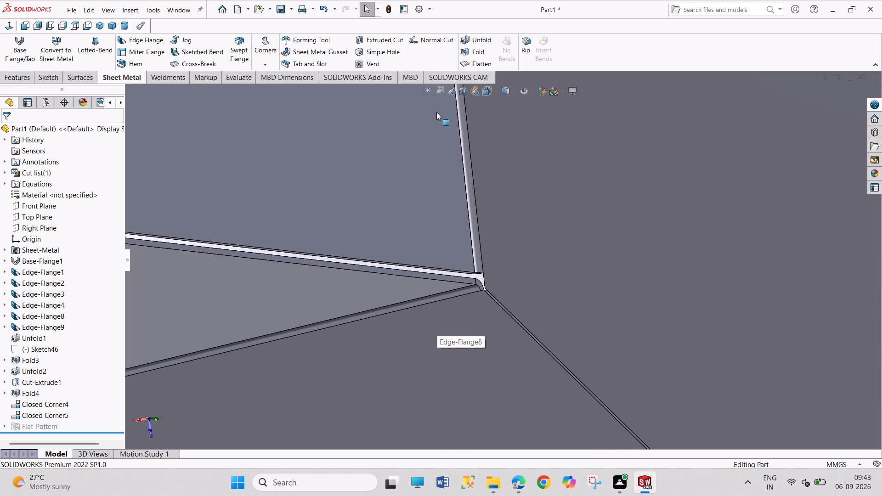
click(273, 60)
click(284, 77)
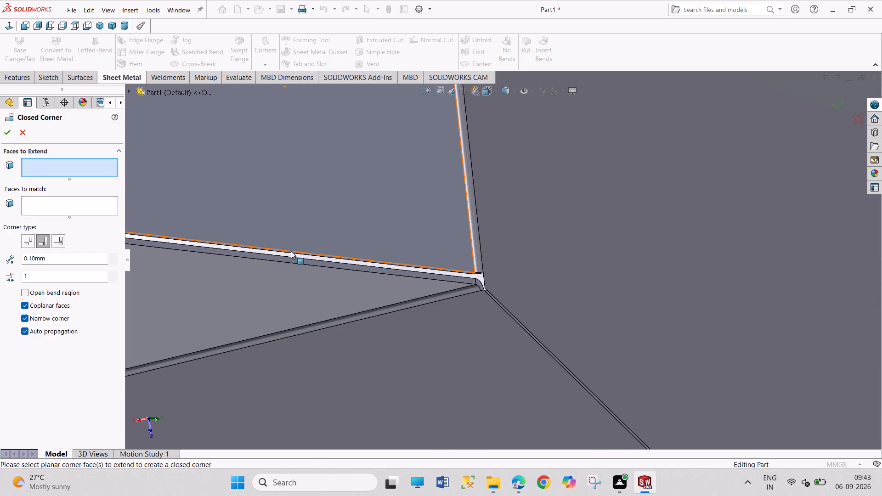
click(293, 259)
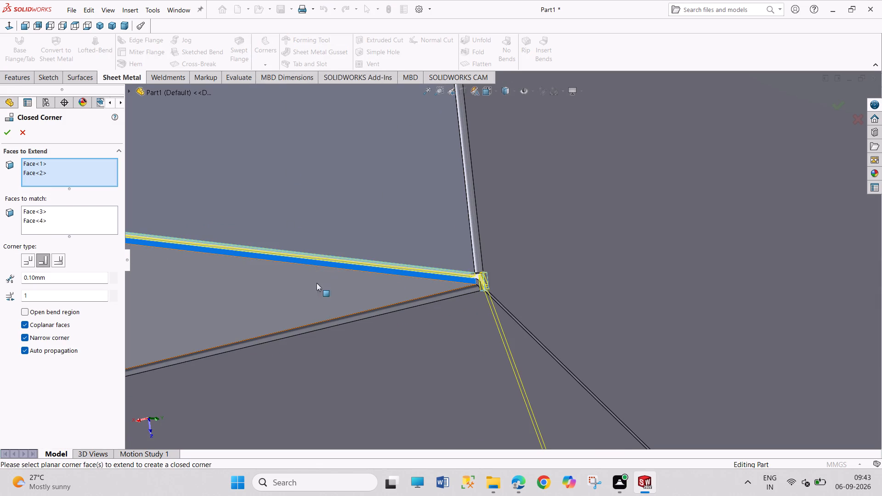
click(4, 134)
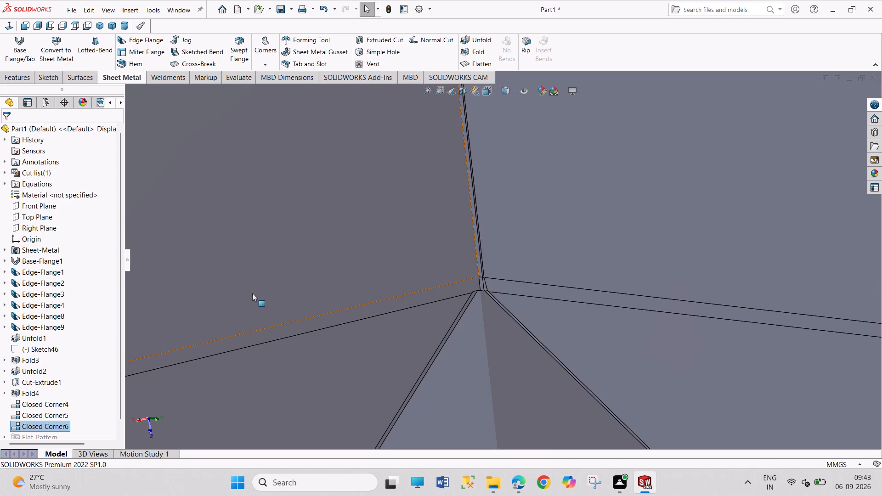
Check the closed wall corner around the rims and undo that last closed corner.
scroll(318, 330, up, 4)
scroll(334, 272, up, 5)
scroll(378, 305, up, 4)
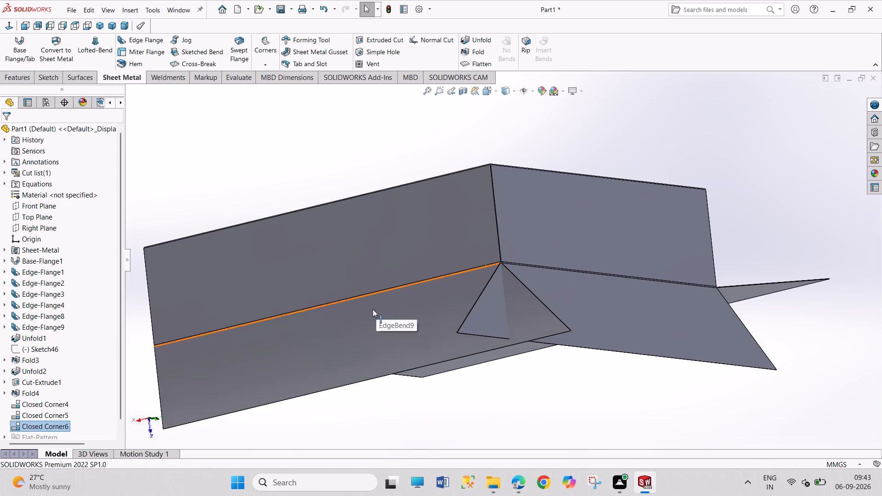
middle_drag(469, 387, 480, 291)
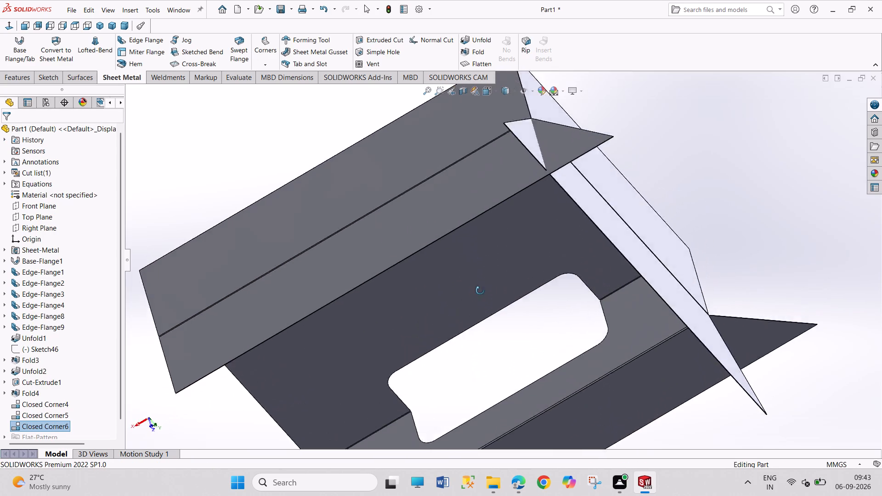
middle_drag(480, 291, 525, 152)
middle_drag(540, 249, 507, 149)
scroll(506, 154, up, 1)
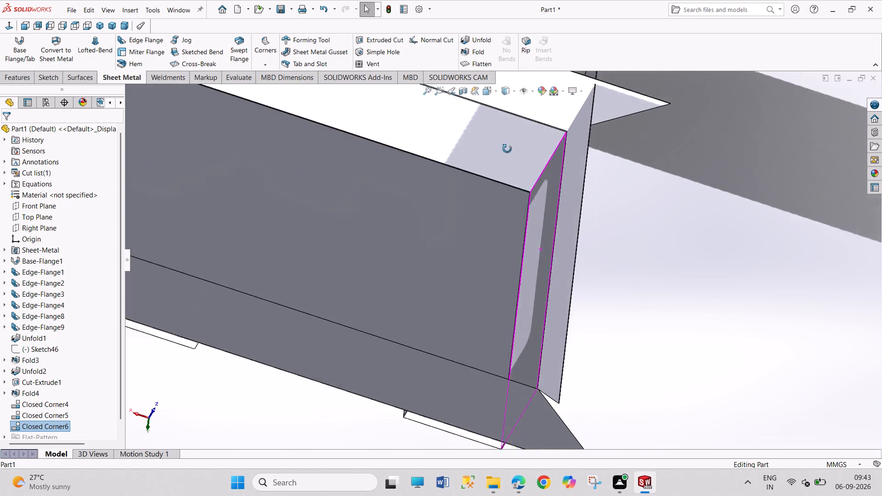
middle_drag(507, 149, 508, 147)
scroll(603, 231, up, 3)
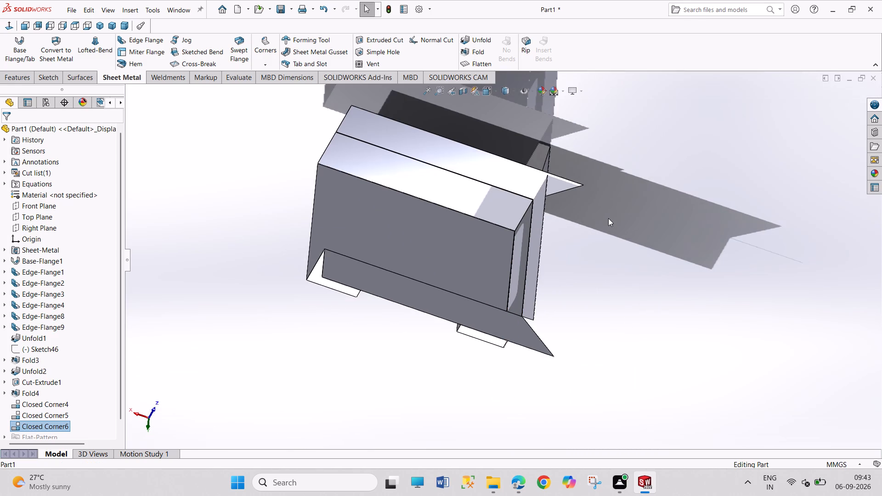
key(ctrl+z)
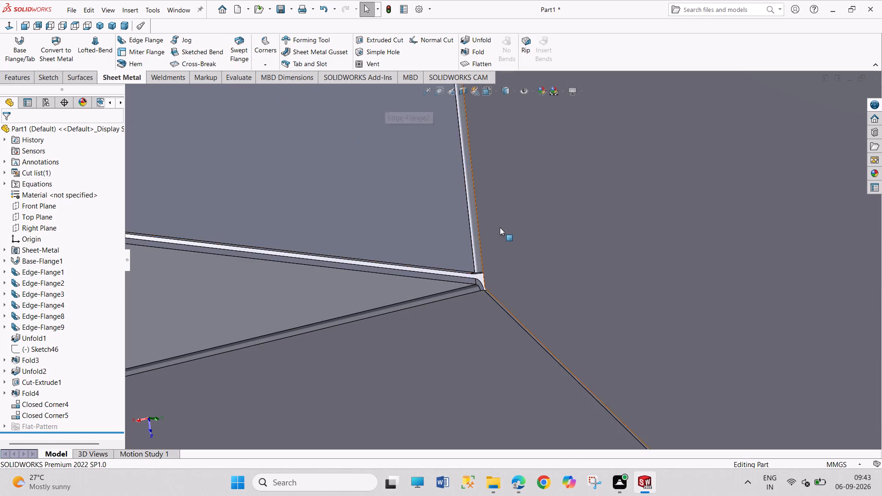
Close the vertical seam between the Edge-Flange1 and Edge-Flange2 walls with a Butt closed corner, 0.10 mm gap, one face pair, auto propagation off.
scroll(500, 227, up, 9)
scroll(441, 259, down, 4)
scroll(519, 237, down, 3)
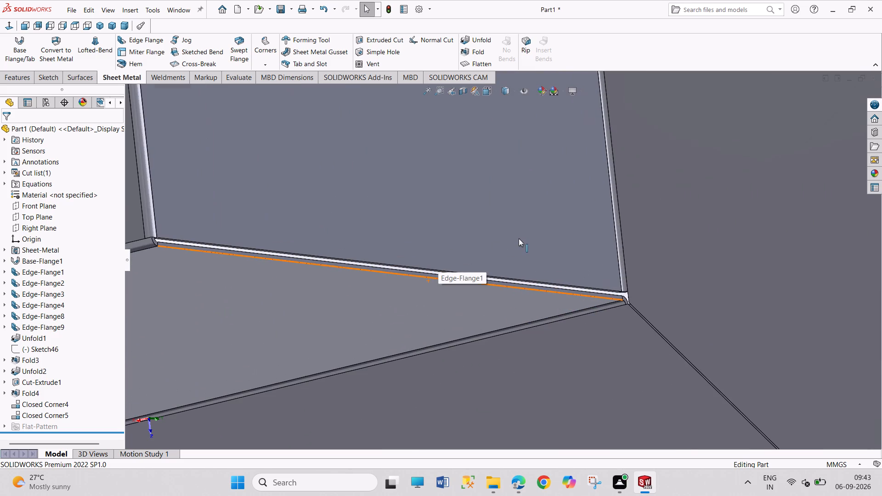
click(264, 68)
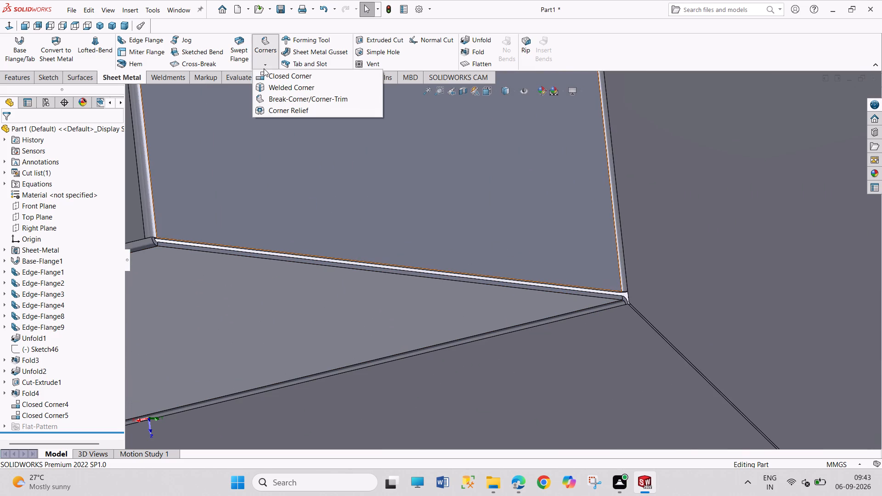
click(272, 78)
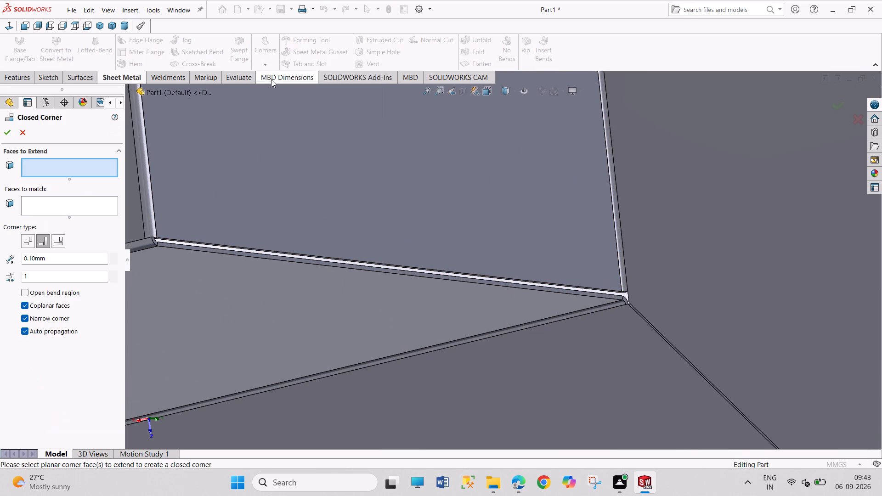
click(31, 237)
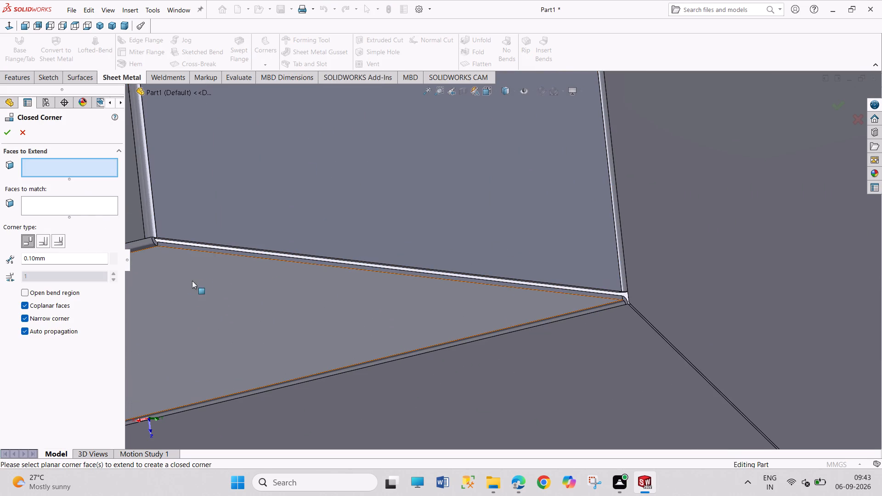
click(199, 247)
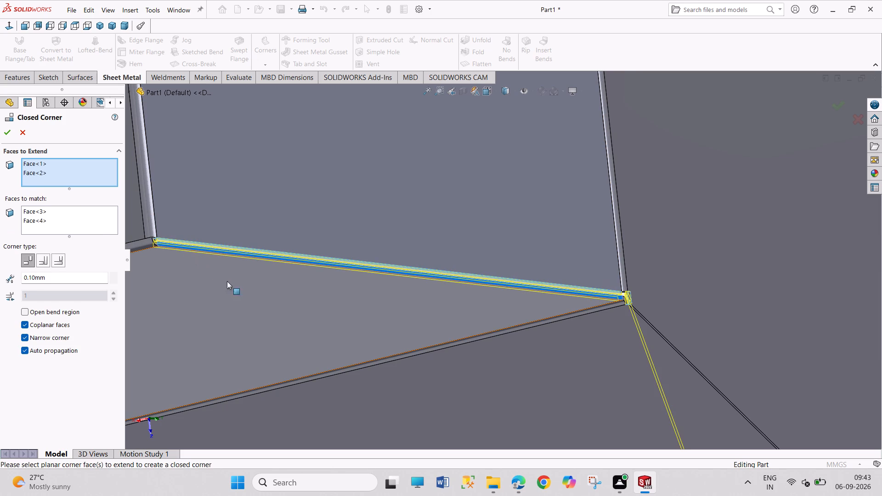
right_click(67, 180)
click(82, 190)
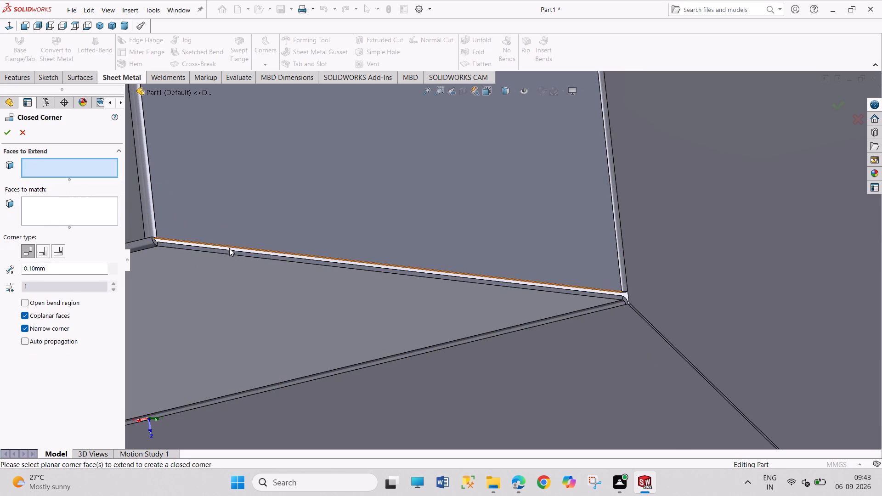
click(232, 253)
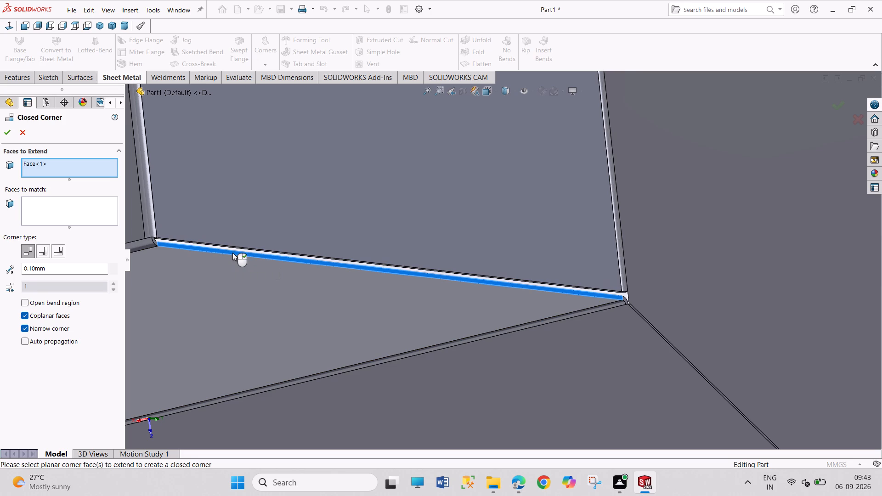
click(80, 211)
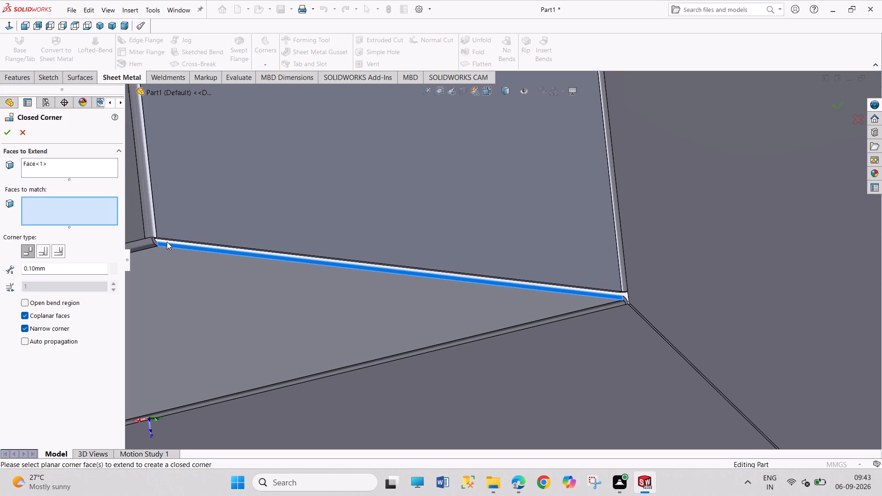
click(174, 240)
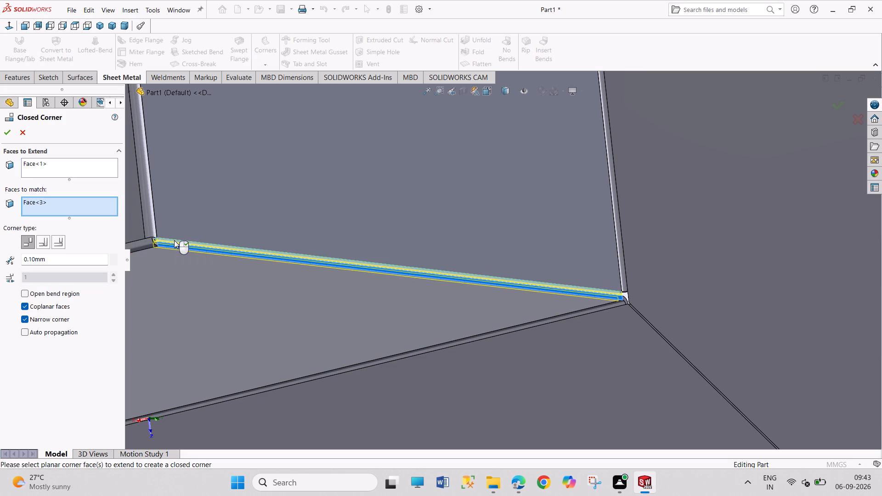
click(8, 137)
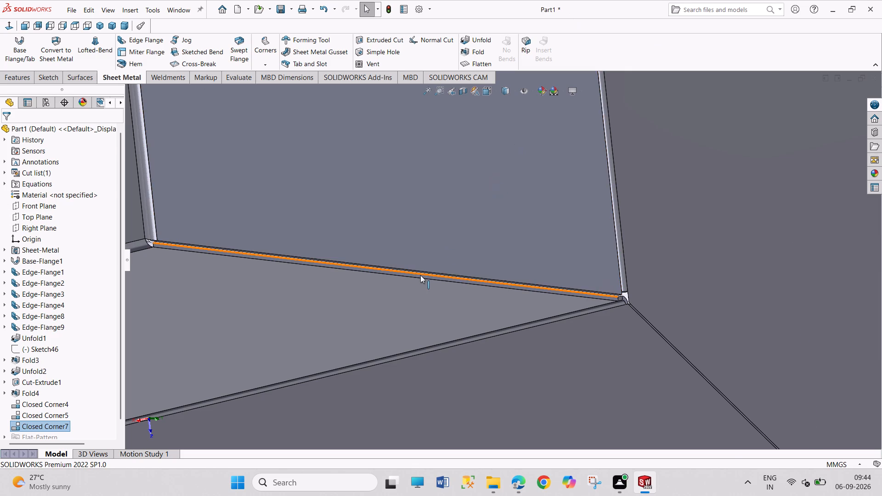
Examine the vertical wall seams at both ends of the Edge-Flange2 wall, including the corner beside the cutout.
middle_drag(419, 275, 422, 225)
scroll(413, 246, down, 9)
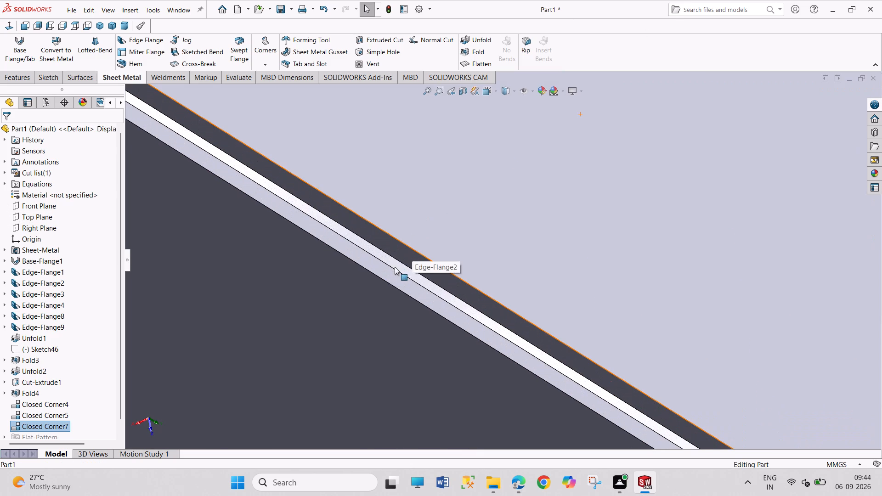
scroll(395, 267, up, 5)
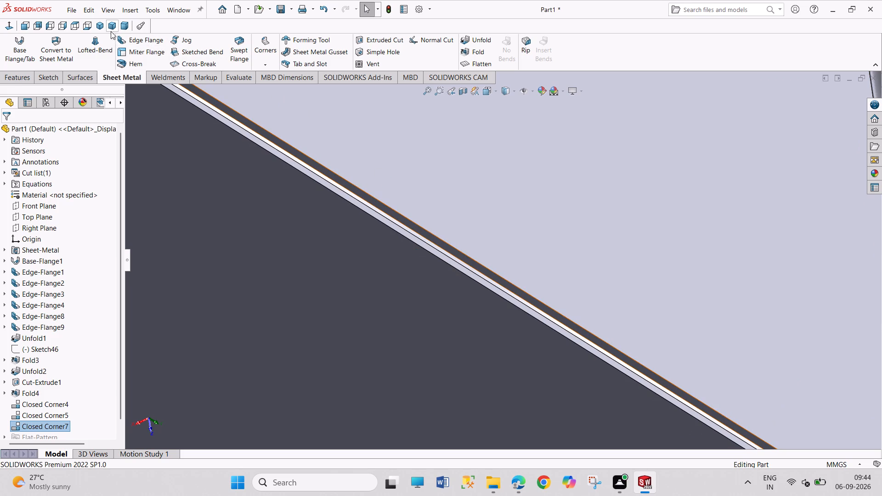
click(101, 23)
scroll(523, 161, down, 4)
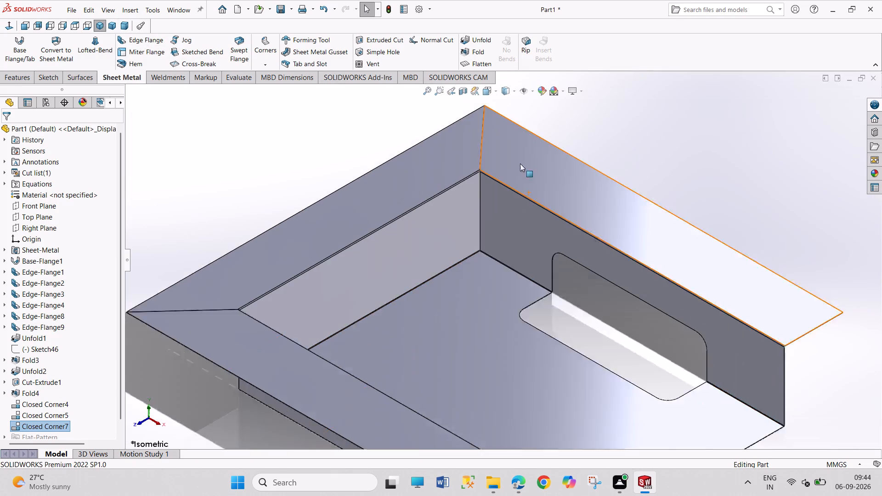
scroll(520, 163, down, 2)
scroll(470, 259, down, 5)
scroll(435, 203, down, 11)
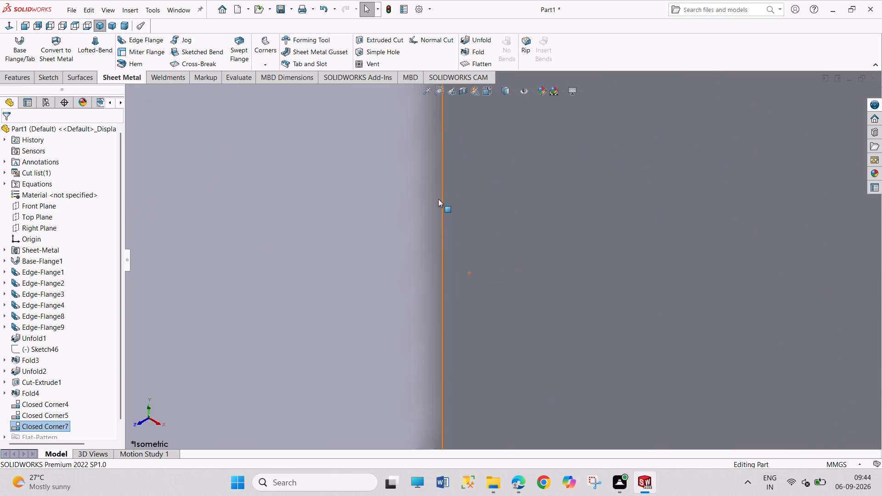
scroll(440, 211, down, 5)
scroll(460, 245, up, 13)
scroll(458, 283, up, 8)
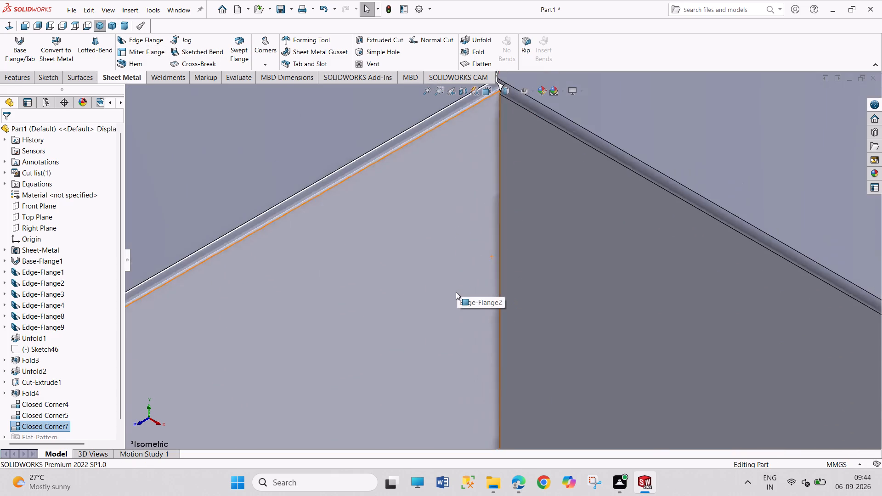
scroll(456, 292, up, 9)
middle_drag(418, 360, 413, 360)
middle_drag(405, 360, 386, 359)
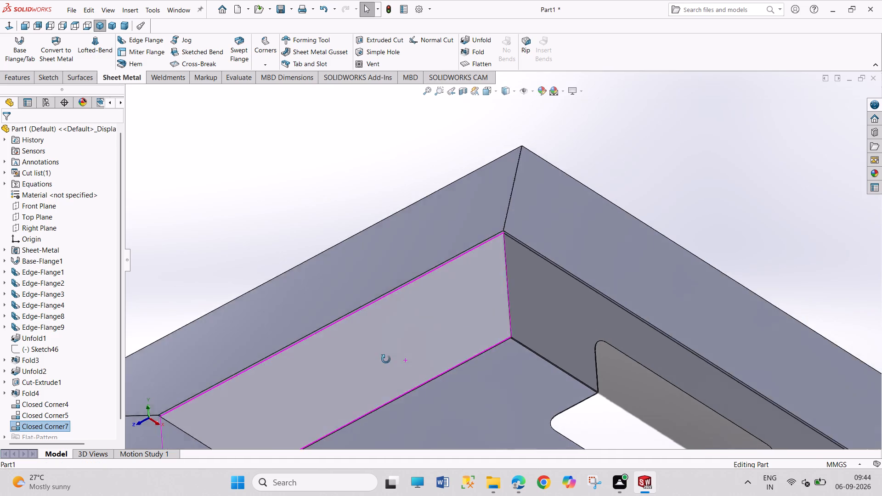
middle_drag(386, 359, 347, 352)
scroll(245, 404, up, 6)
scroll(475, 305, down, 5)
scroll(248, 362, down, 4)
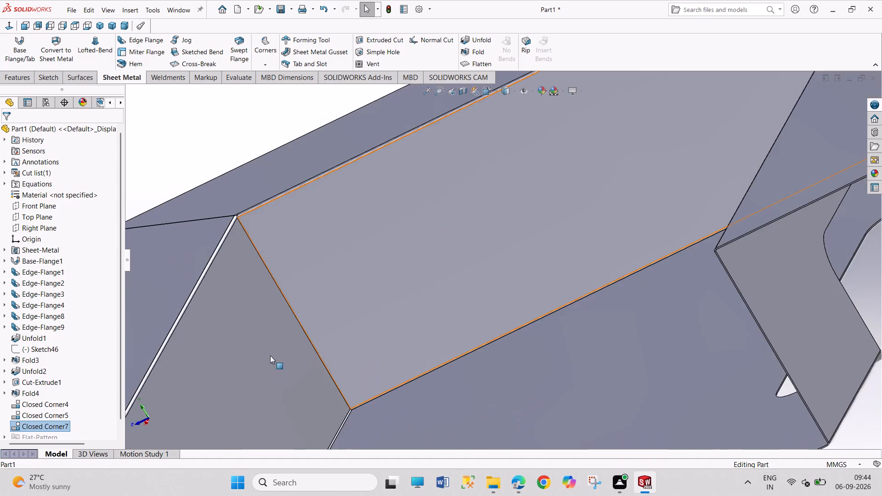
scroll(323, 310, down, 9)
scroll(336, 318, up, 12)
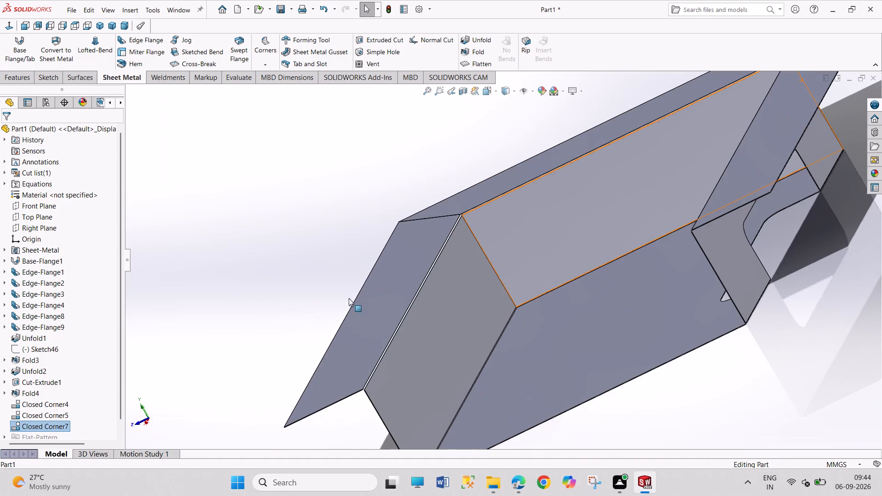
Close the vertical seam between the Edge-Flange2 wall and the wall without the cutout using a Butt closed corner, 0.10 mm gap, auto propagation on.
middle_drag(307, 369, 437, 264)
scroll(301, 353, up, 5)
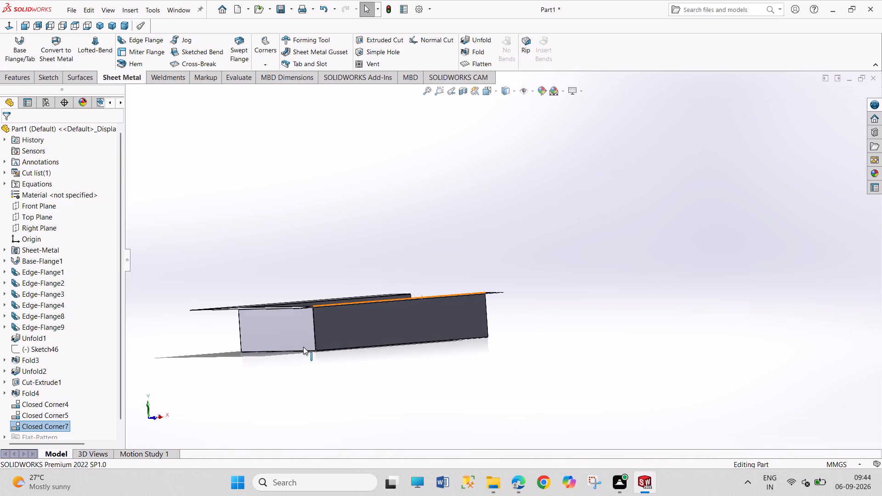
scroll(303, 347, down, 4)
scroll(390, 291, down, 10)
scroll(467, 272, down, 3)
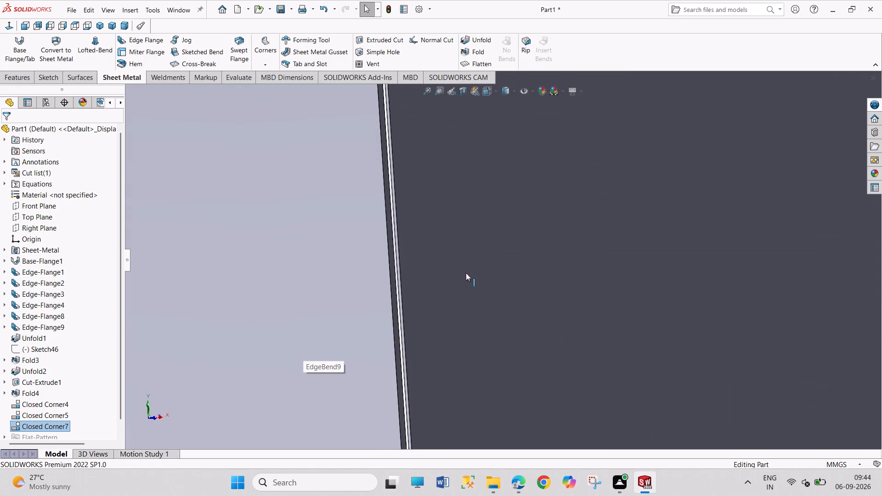
click(269, 62)
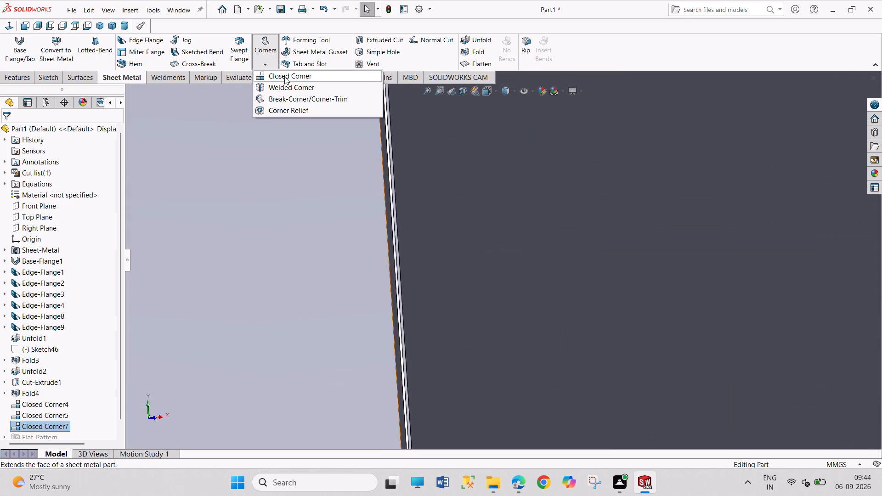
click(284, 77)
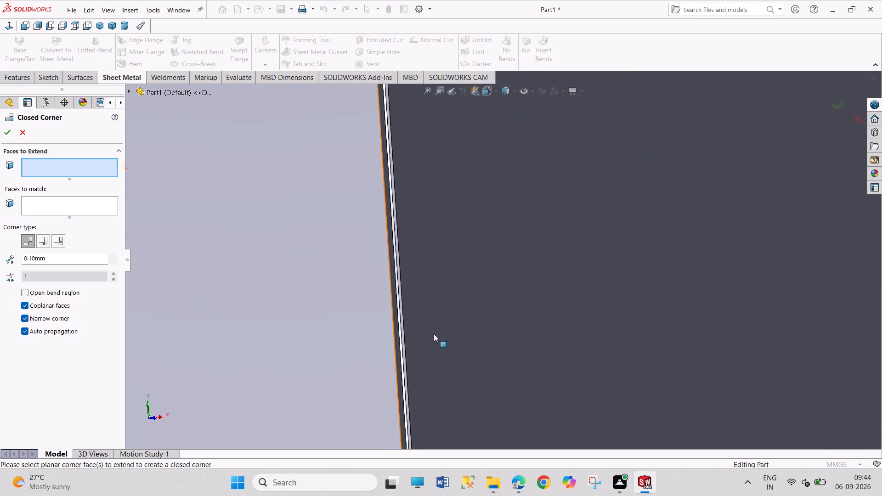
scroll(410, 323, down, 3)
click(401, 313)
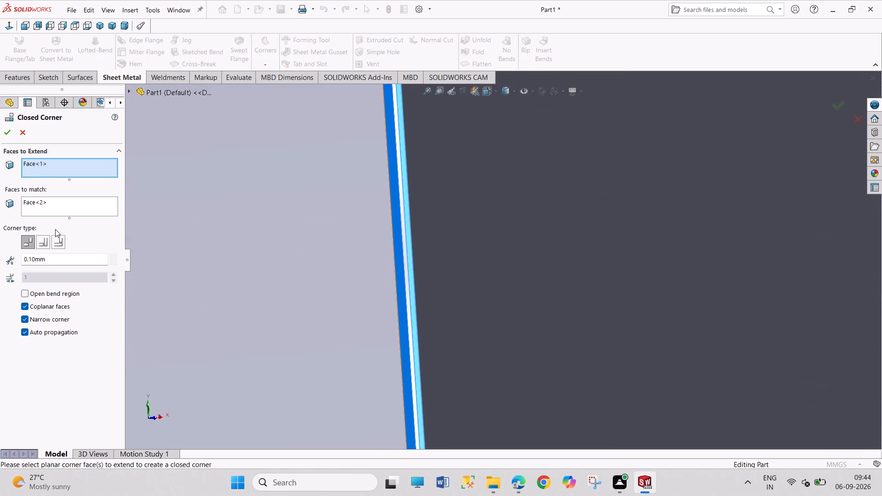
click(11, 131)
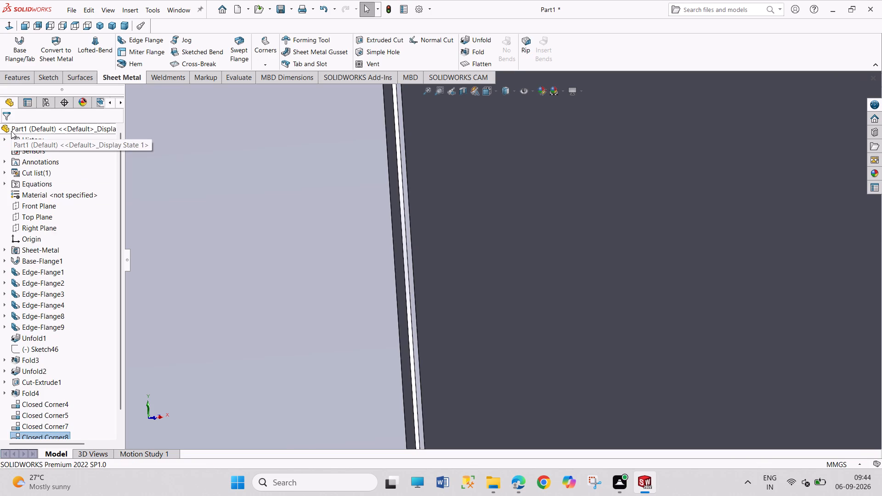
Check the closed seams at both ends of the Edge-Flange2 wall and return to the isometric view.
drag(96, 28, 99, 32)
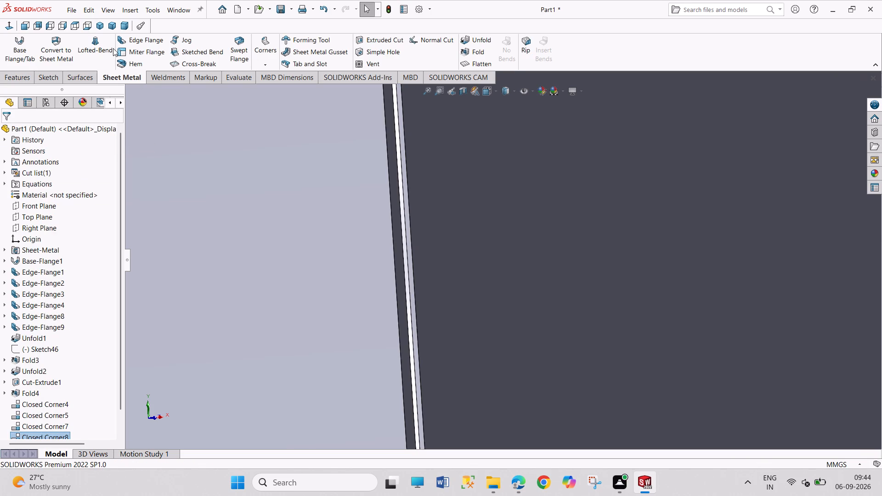
click(104, 25)
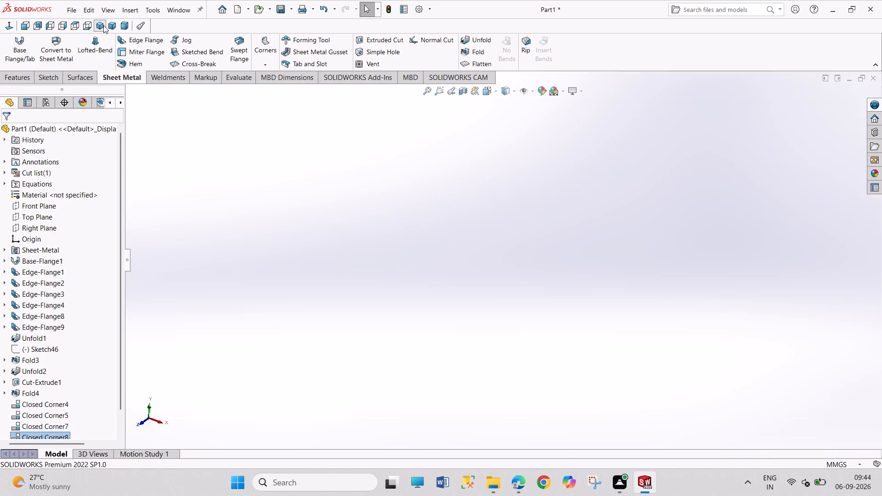
middle_drag(503, 255, 430, 265)
scroll(481, 260, down, 4)
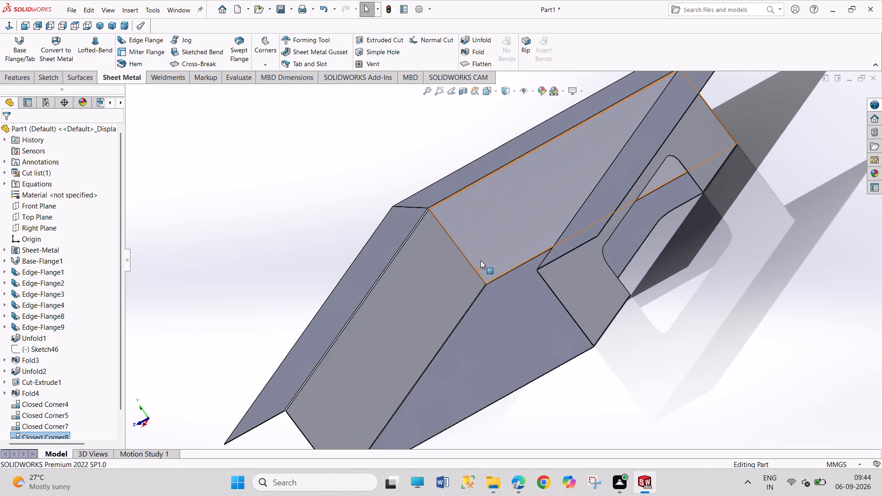
scroll(480, 259, down, 11)
scroll(445, 279, down, 5)
scroll(445, 279, up, 6)
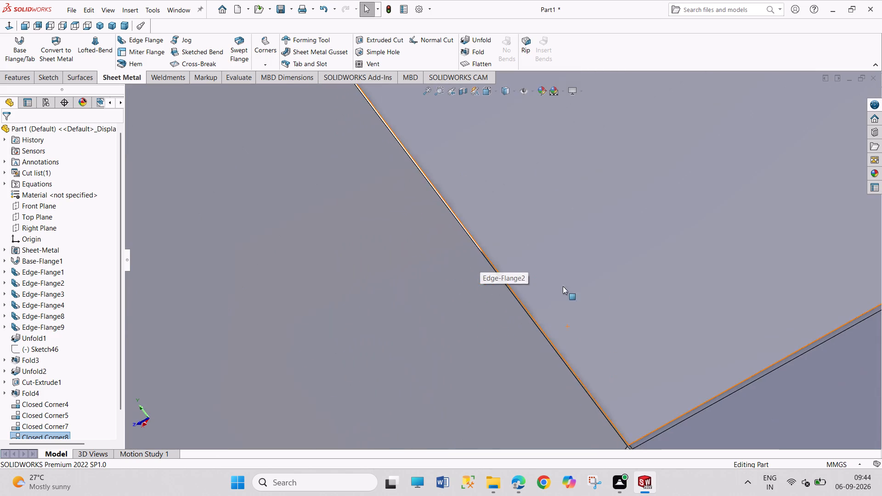
scroll(582, 285, up, 13)
middle_drag(601, 277, 696, 271)
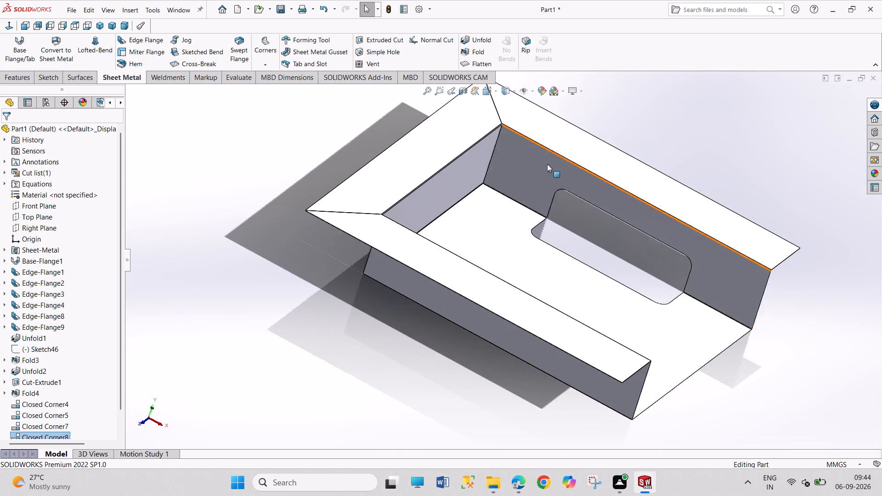
scroll(547, 164, down, 4)
scroll(438, 163, down, 5)
scroll(475, 170, down, 5)
scroll(486, 192, up, 5)
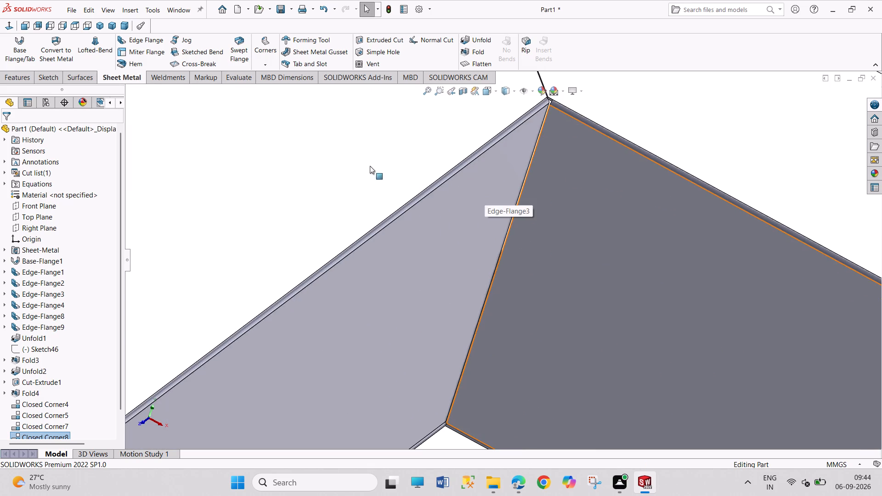
click(104, 28)
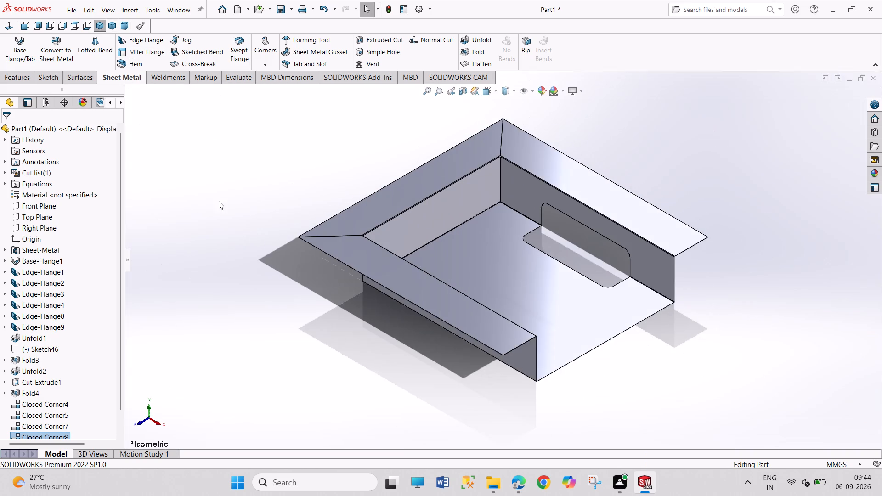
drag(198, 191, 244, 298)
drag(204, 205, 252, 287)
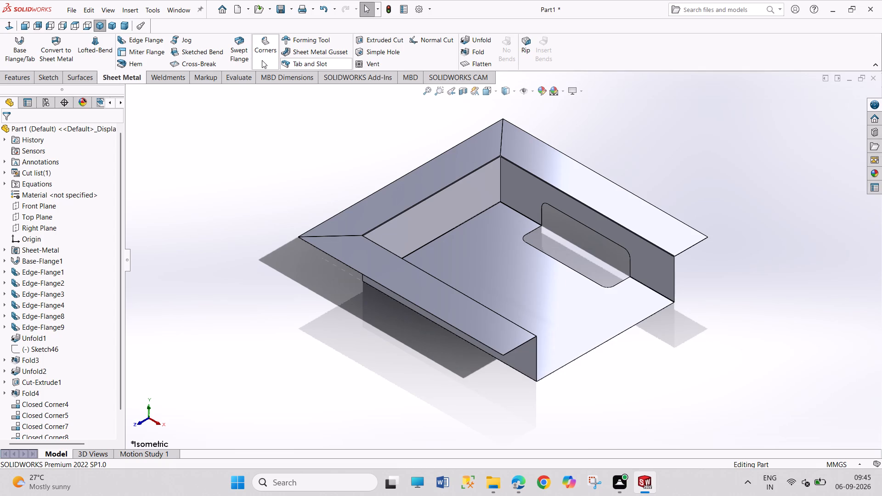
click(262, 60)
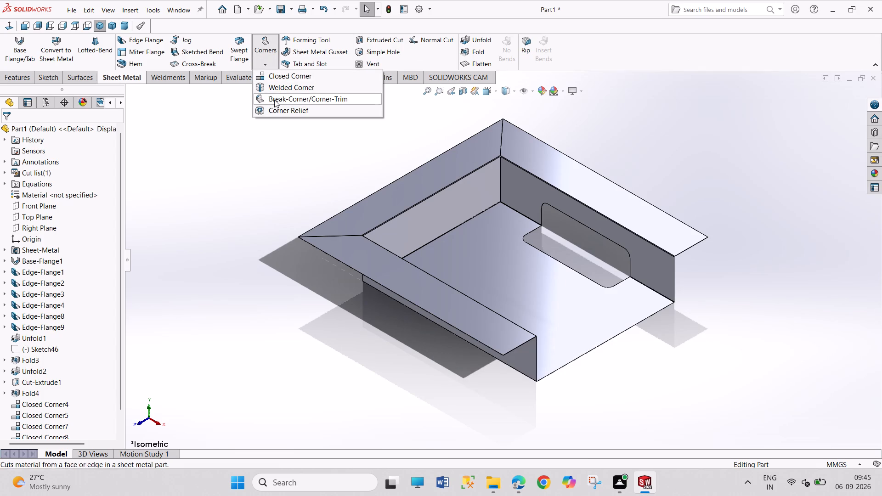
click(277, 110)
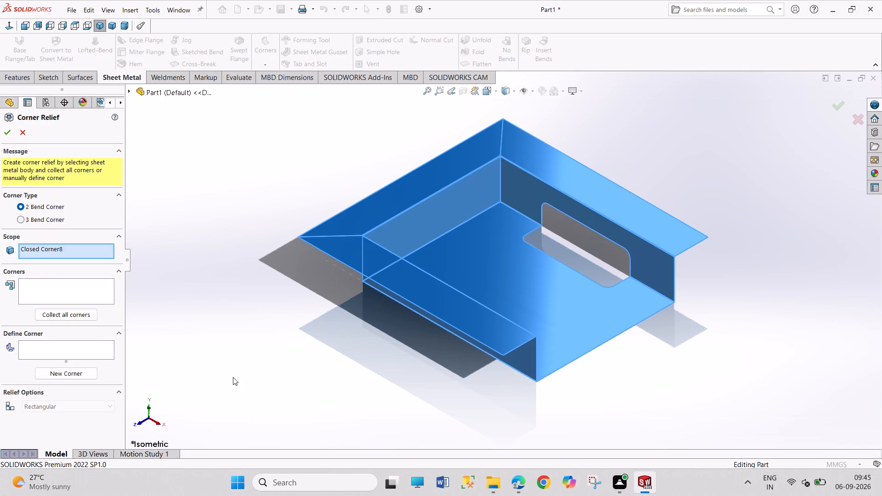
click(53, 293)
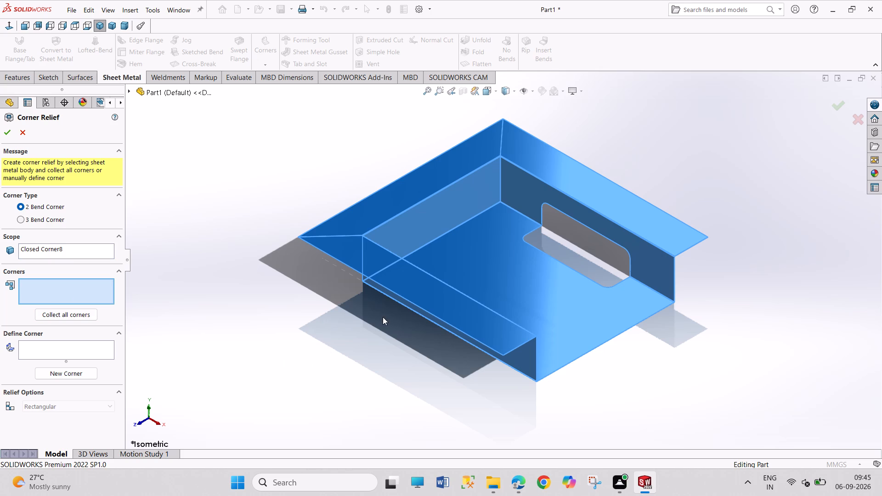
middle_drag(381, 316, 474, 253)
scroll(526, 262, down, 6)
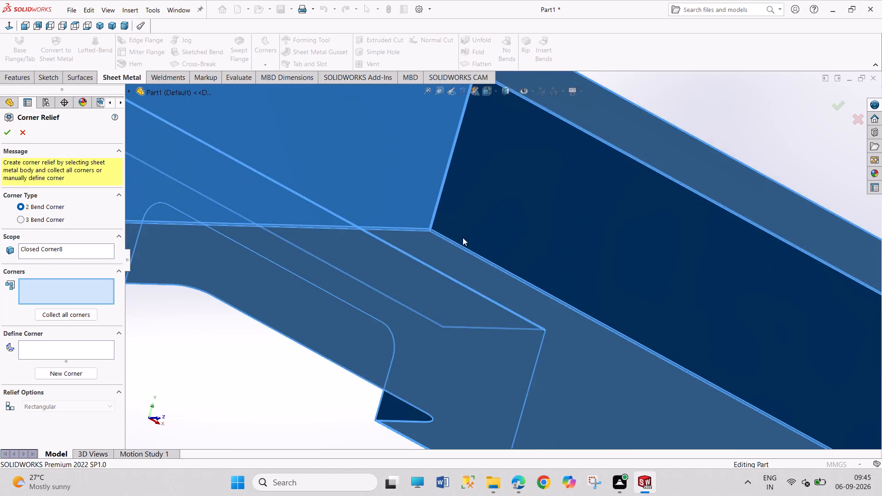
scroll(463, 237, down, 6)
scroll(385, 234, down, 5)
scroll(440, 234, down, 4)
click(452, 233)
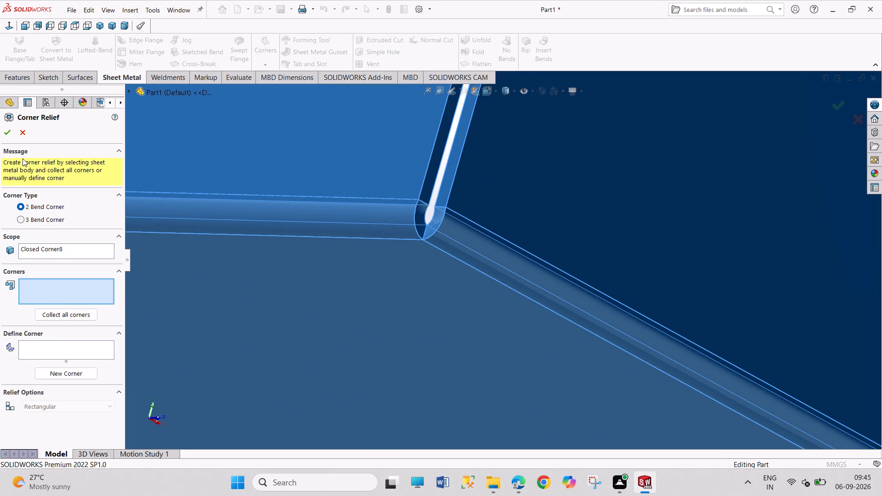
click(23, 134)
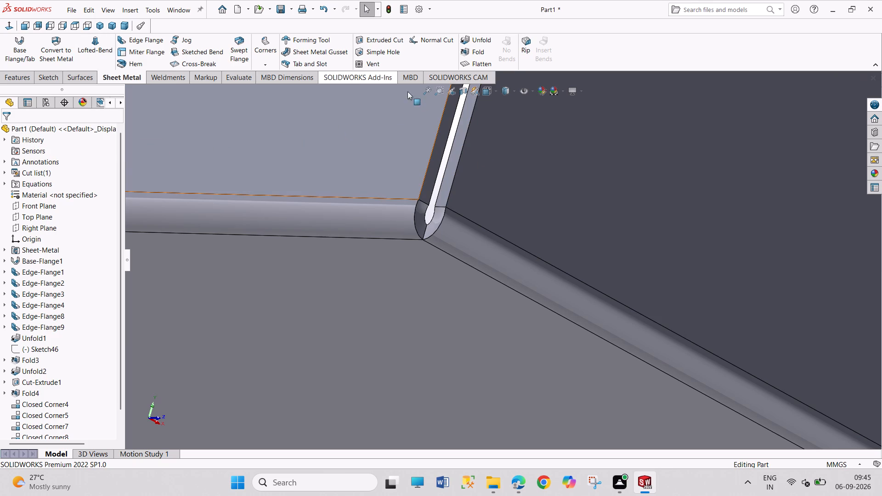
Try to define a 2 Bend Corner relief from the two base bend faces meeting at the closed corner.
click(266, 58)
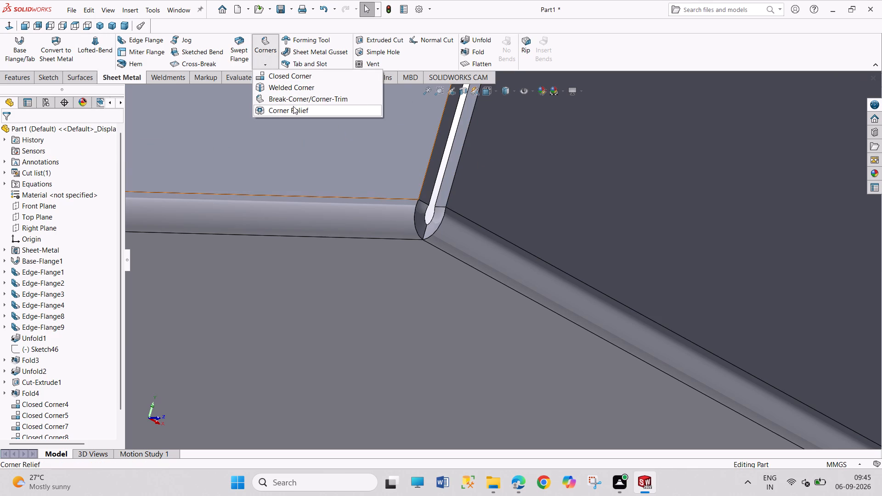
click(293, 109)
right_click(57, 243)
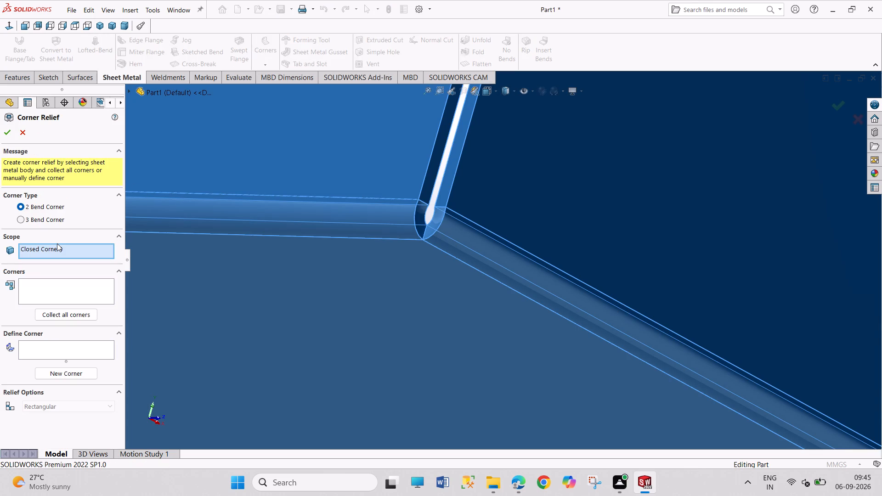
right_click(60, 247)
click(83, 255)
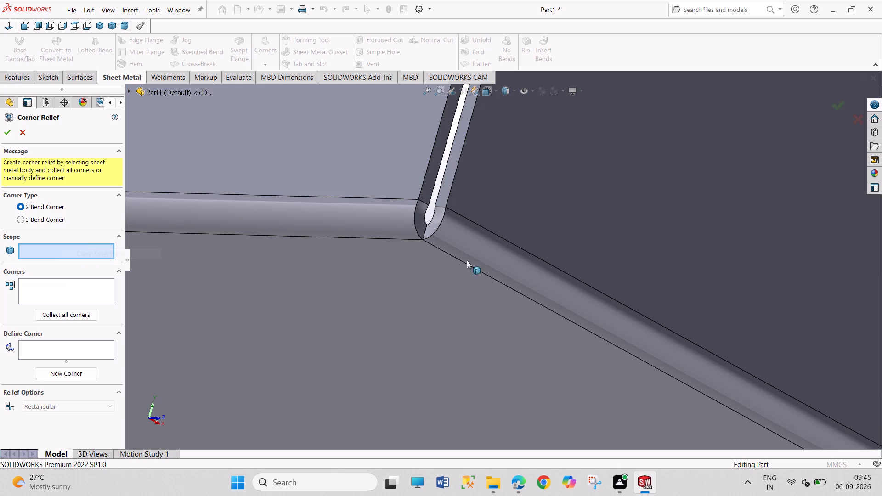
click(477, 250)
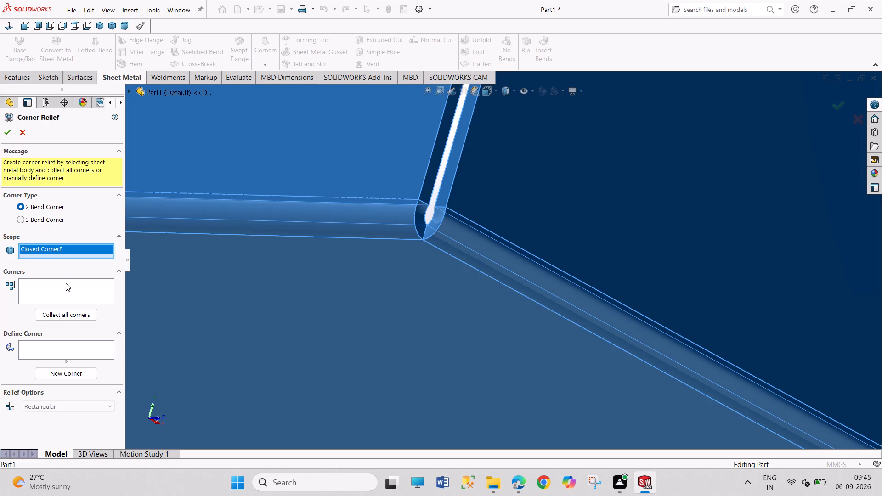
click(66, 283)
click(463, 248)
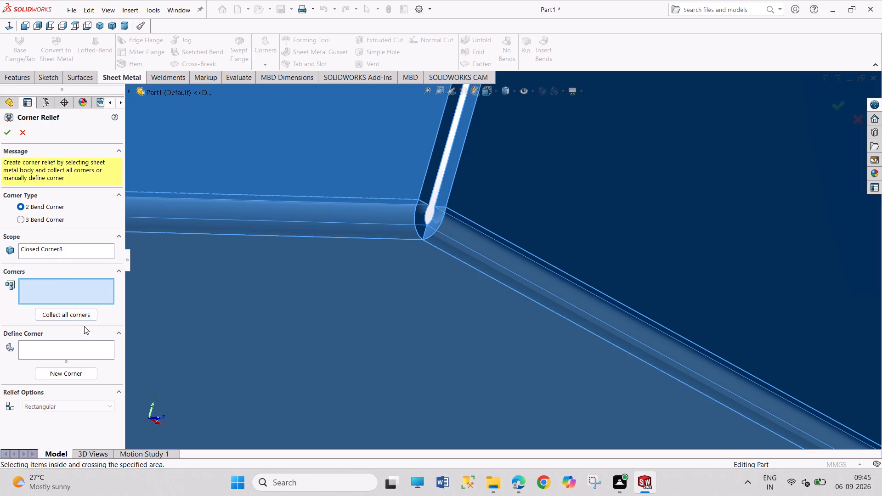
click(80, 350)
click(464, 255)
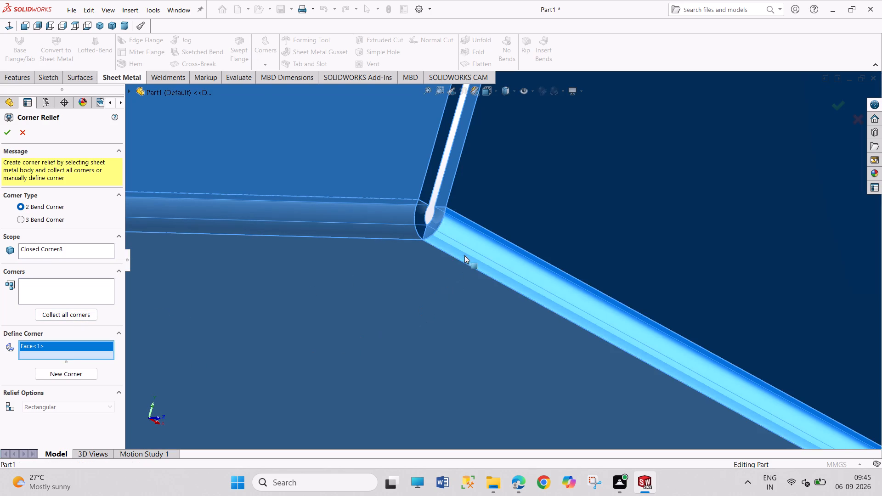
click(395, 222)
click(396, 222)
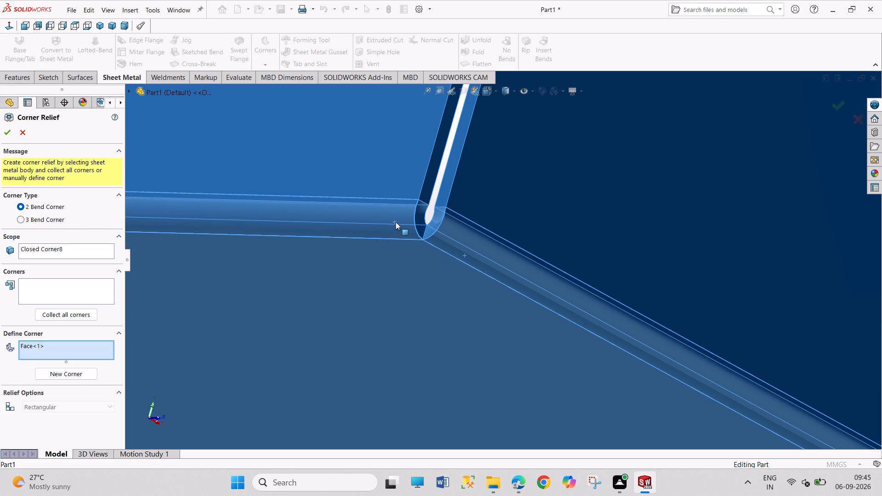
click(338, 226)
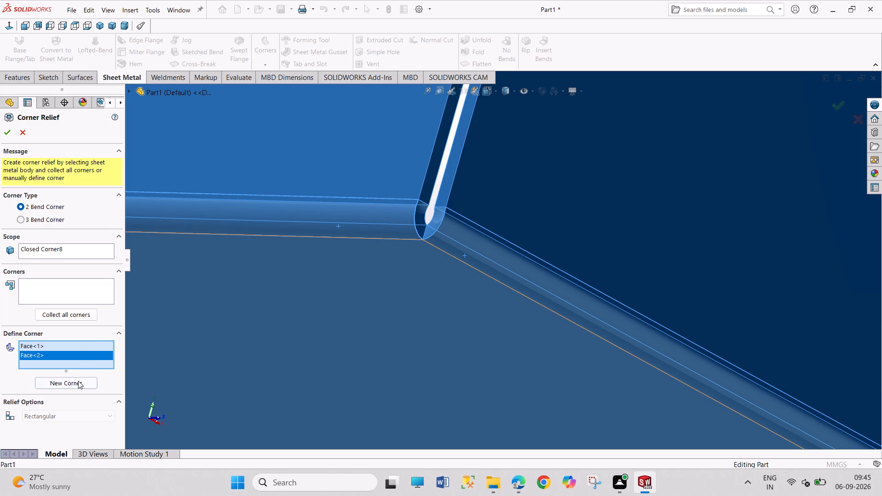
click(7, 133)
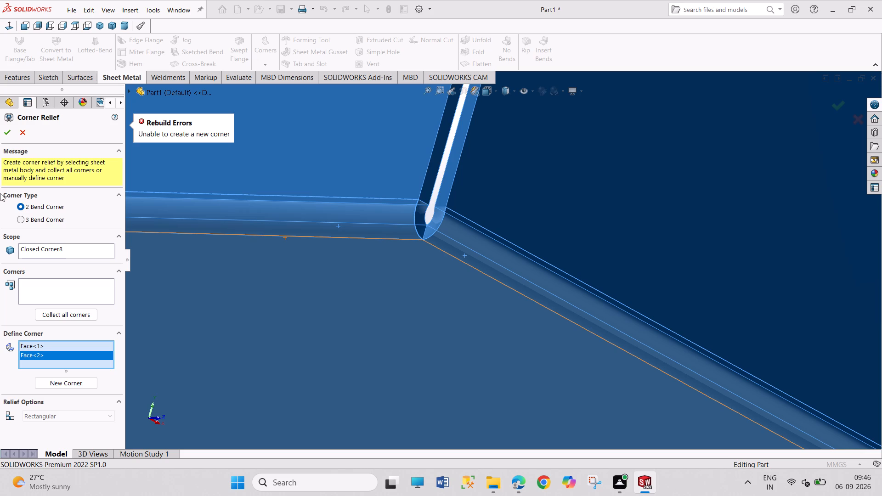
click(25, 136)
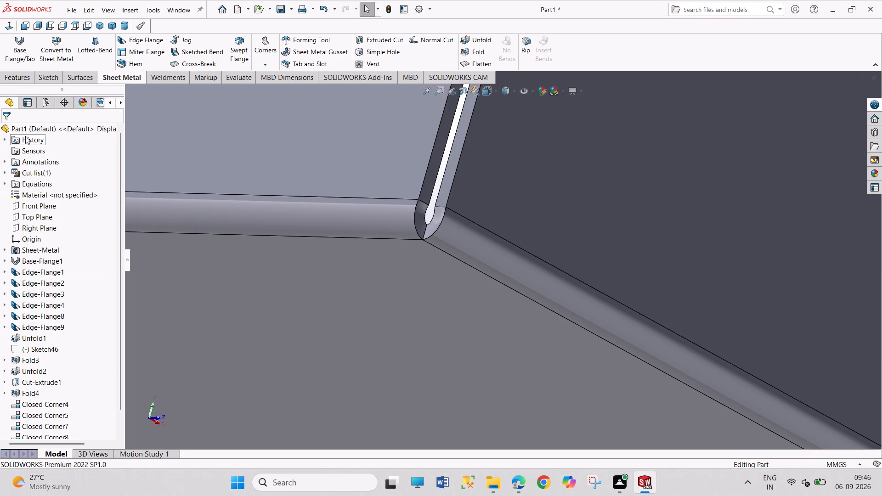
Unfold all collected bends of the part with the base flange's inner face as the fixed face.
click(98, 26)
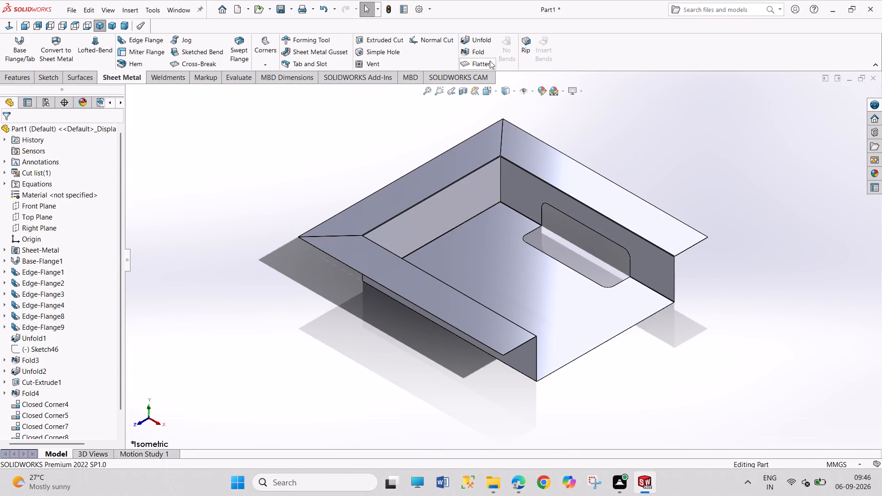
click(484, 43)
click(510, 240)
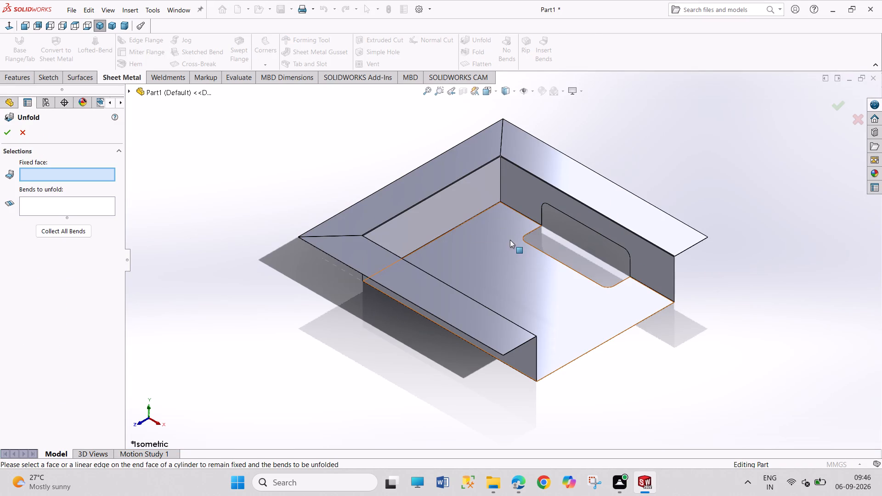
click(72, 234)
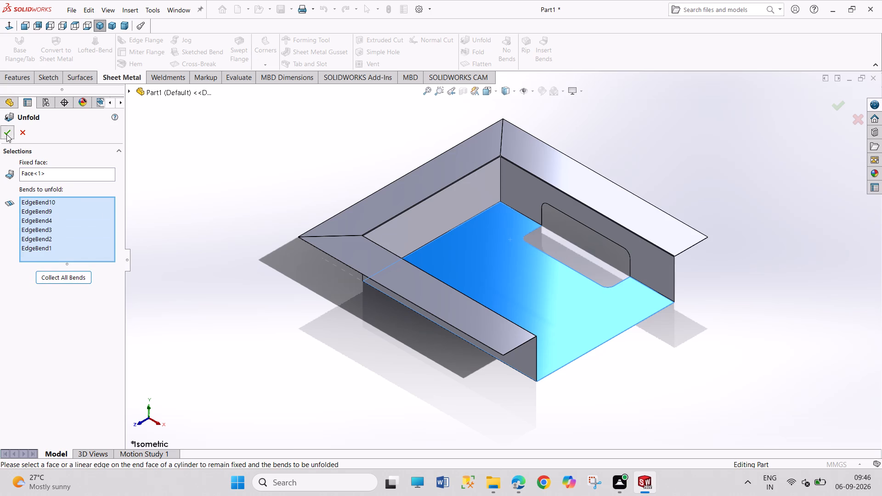
click(6, 134)
Examine the corner notches of the unfolded part where the base bends meet.
scroll(386, 287, down, 6)
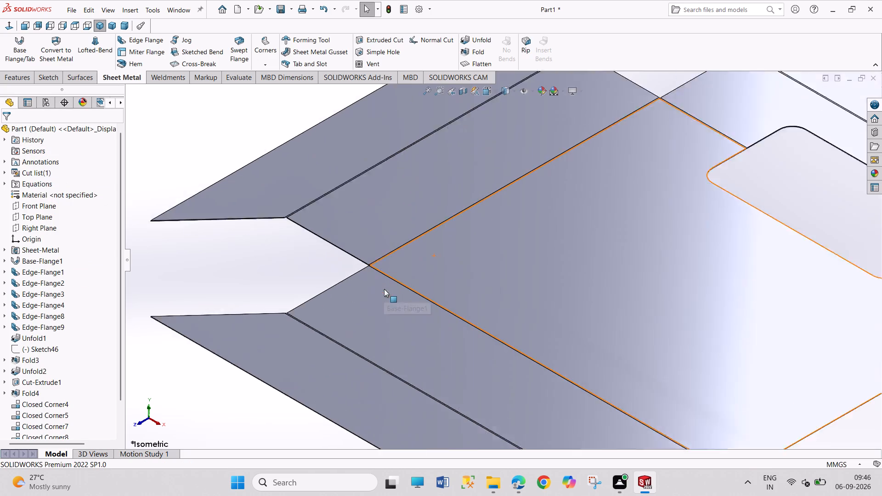
scroll(385, 248, down, 6)
scroll(440, 282, down, 4)
scroll(431, 230, down, 6)
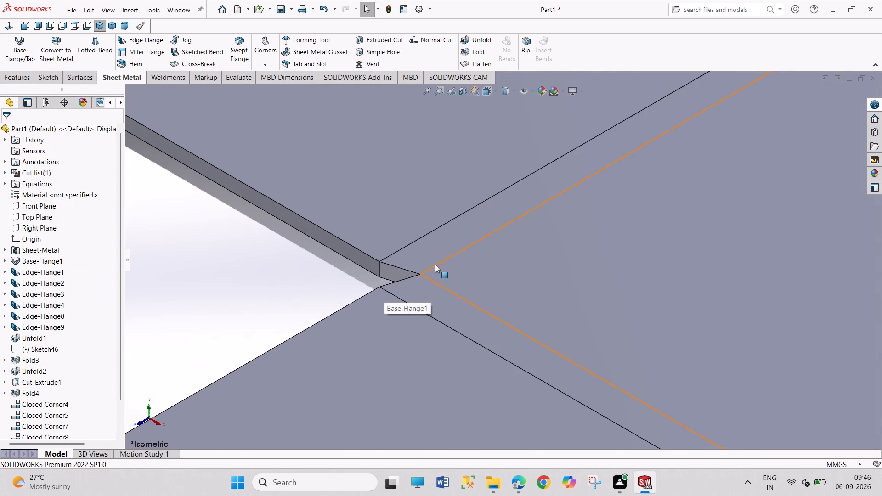
middle_drag(440, 255, 431, 342)
scroll(443, 338, up, 2)
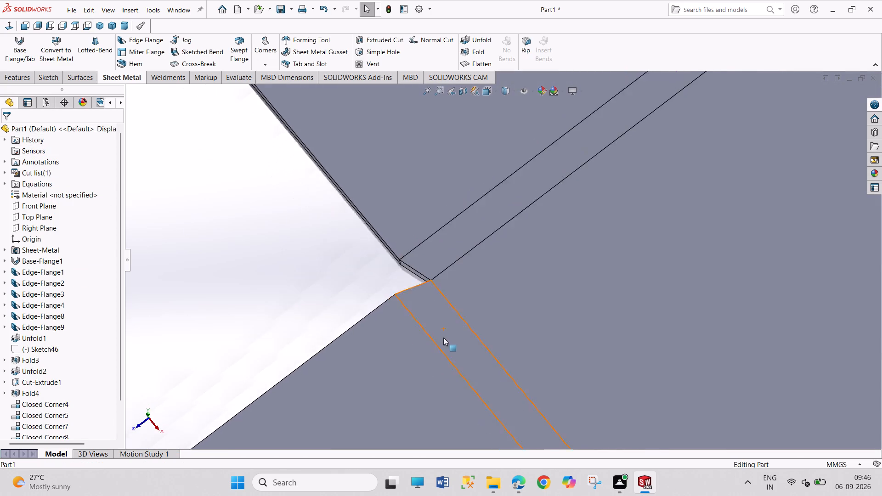
scroll(443, 338, up, 19)
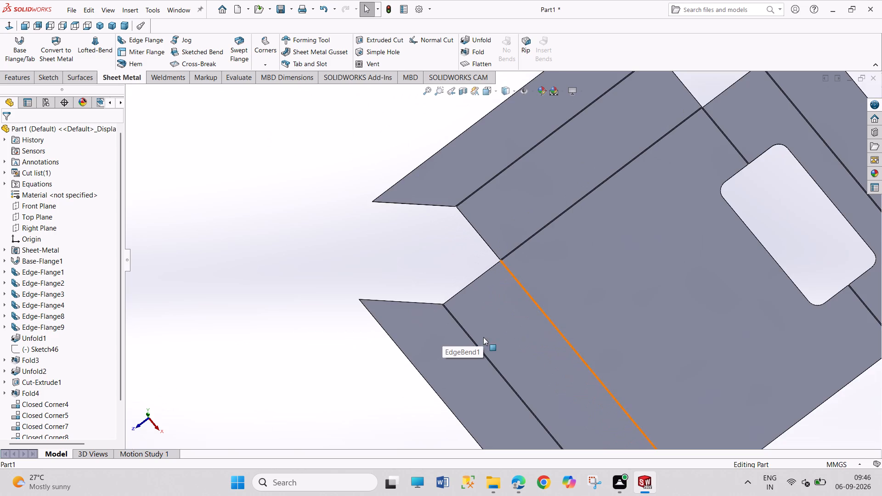
scroll(616, 332, up, 4)
scroll(525, 271, down, 5)
scroll(490, 237, down, 6)
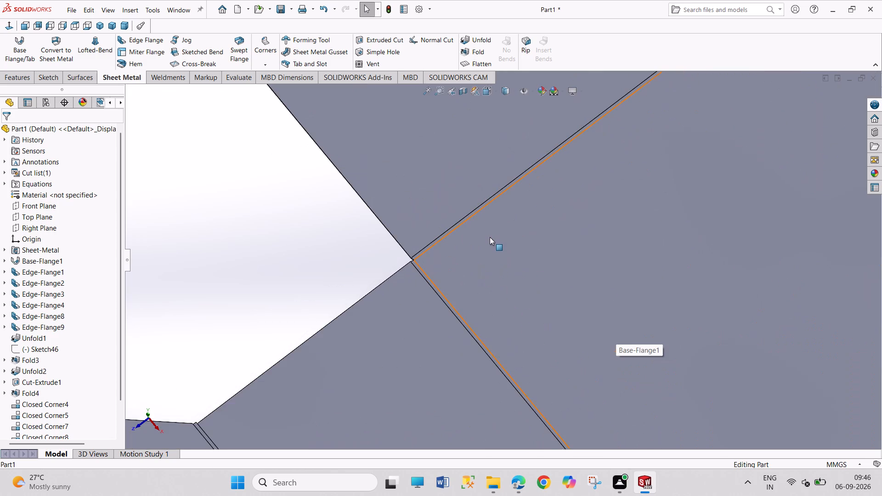
scroll(433, 250, down, 6)
scroll(424, 288, down, 4)
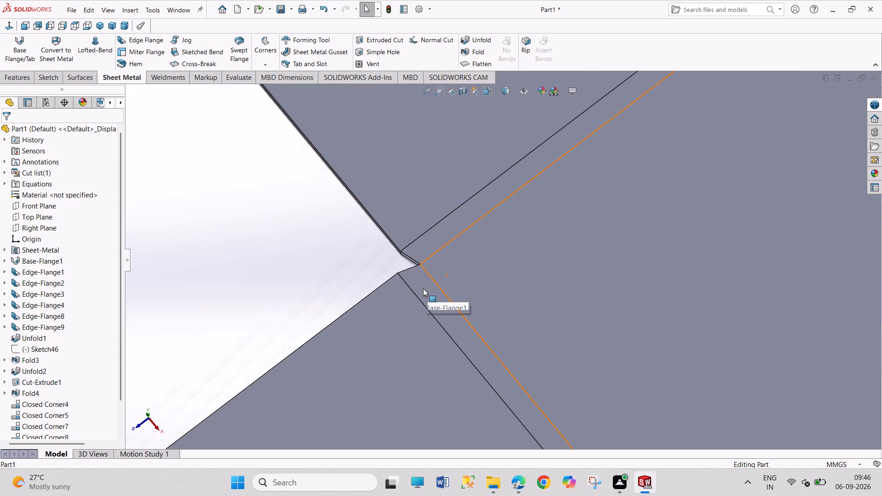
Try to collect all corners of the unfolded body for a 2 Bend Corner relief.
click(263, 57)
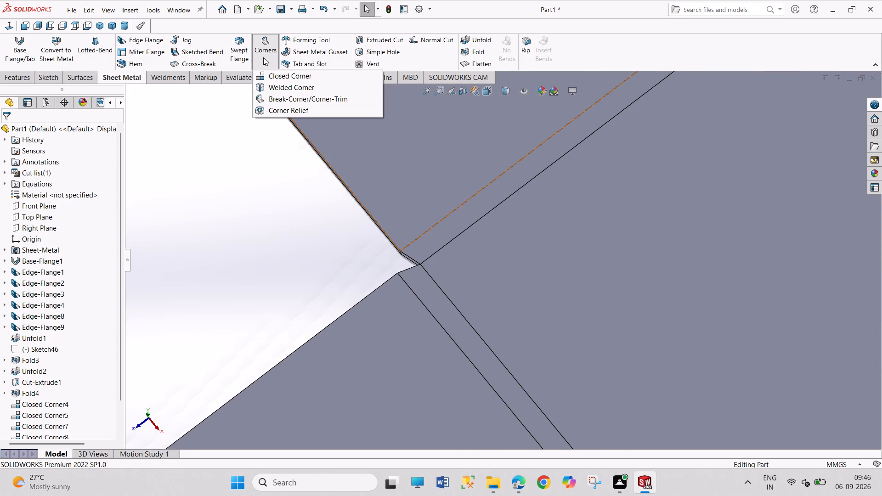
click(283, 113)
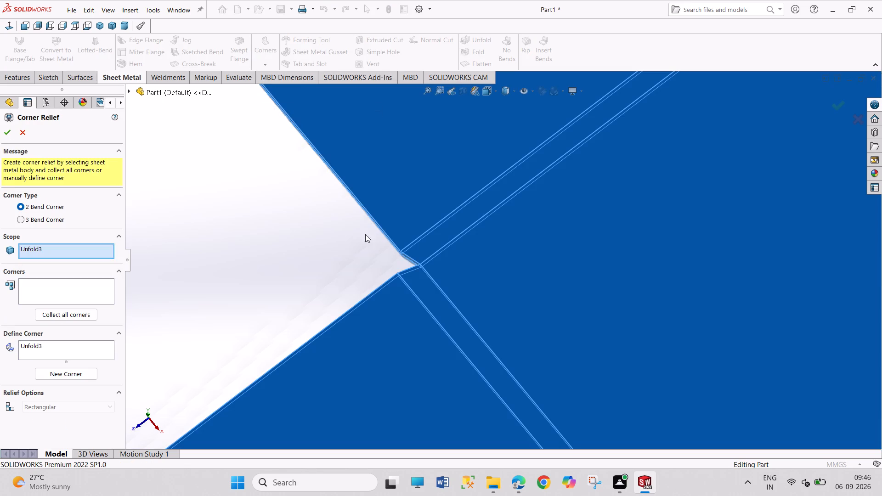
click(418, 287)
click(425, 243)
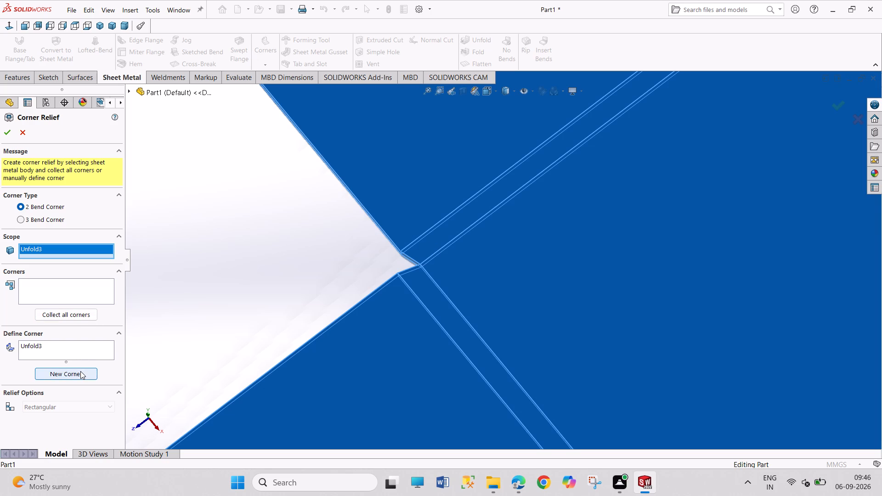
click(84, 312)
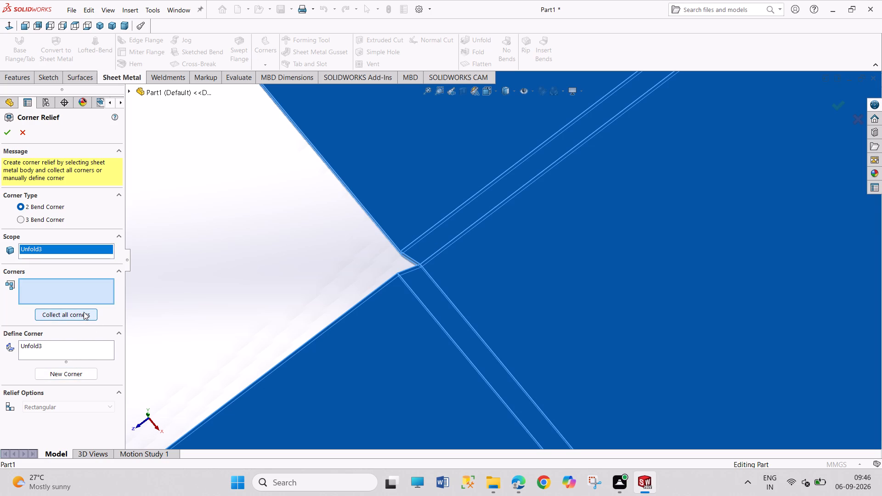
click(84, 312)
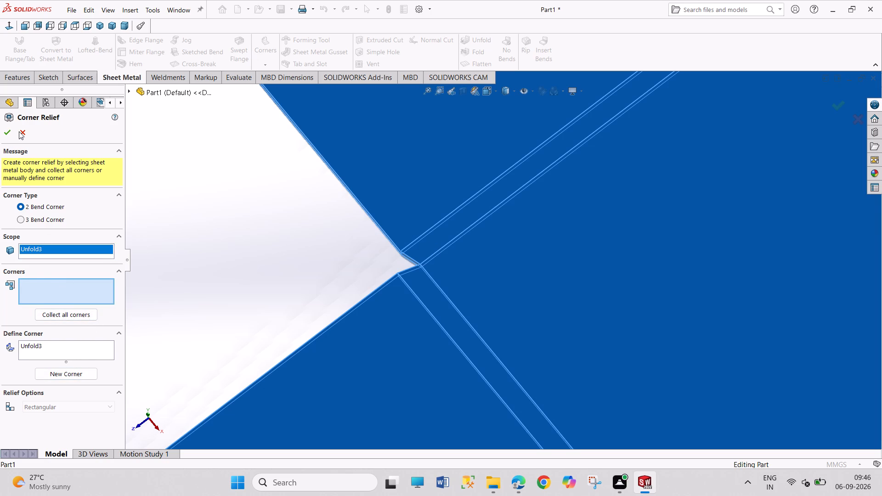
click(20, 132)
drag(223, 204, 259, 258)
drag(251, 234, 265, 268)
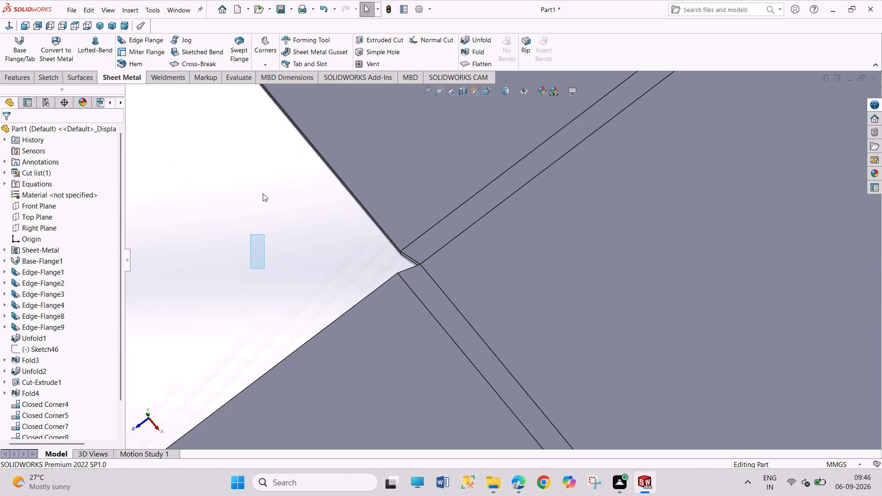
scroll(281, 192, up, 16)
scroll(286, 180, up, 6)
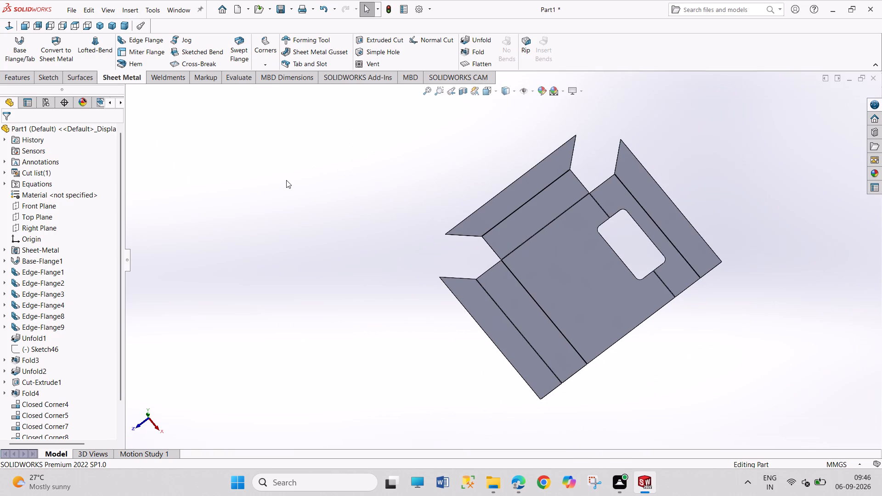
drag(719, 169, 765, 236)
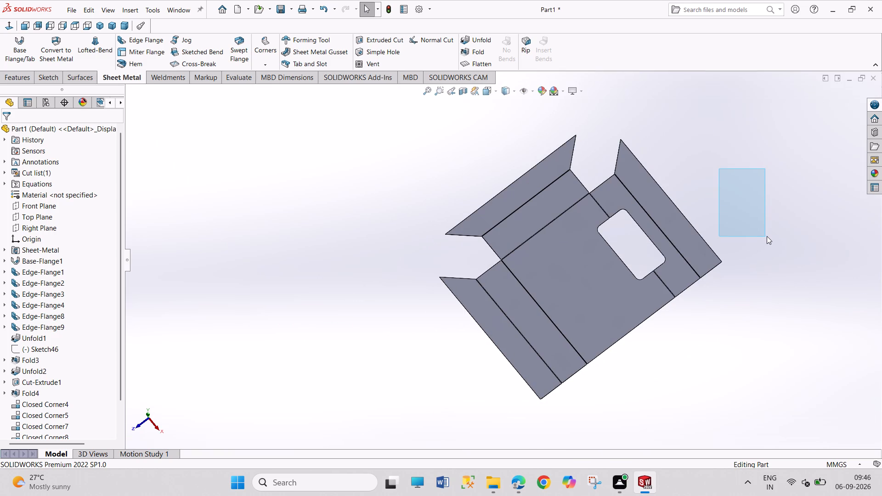
Start saving the part and choose the FUJI folder as the destination.
key(ctrl+s)
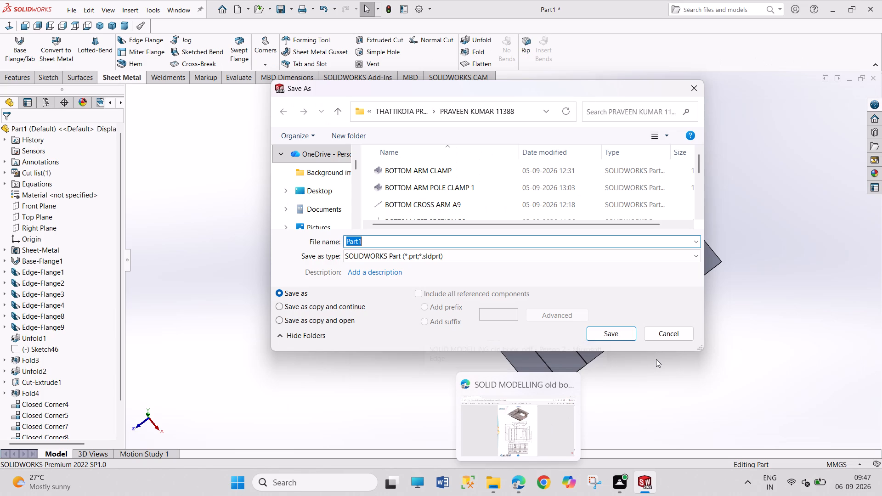
click(410, 113)
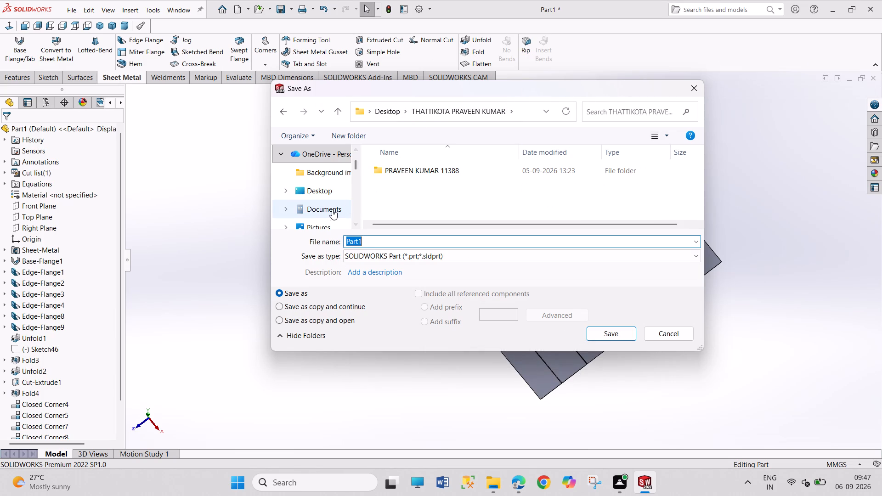
scroll(329, 212, down, 2)
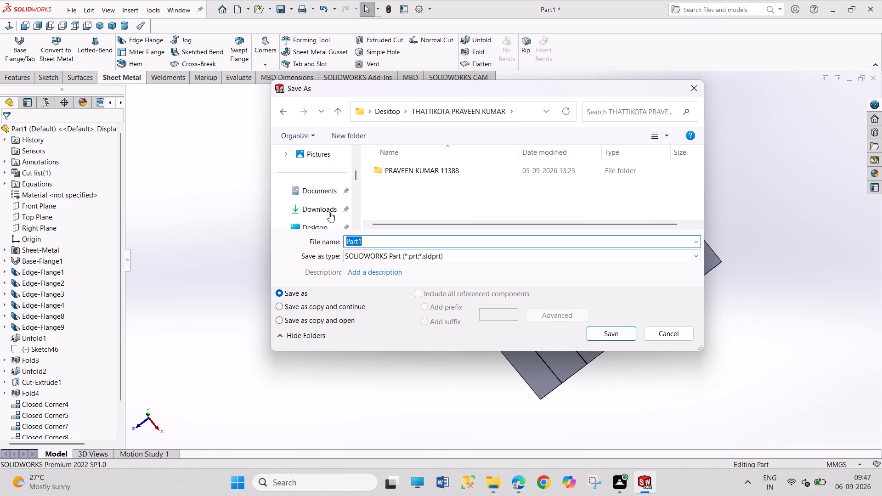
scroll(329, 212, down, 2)
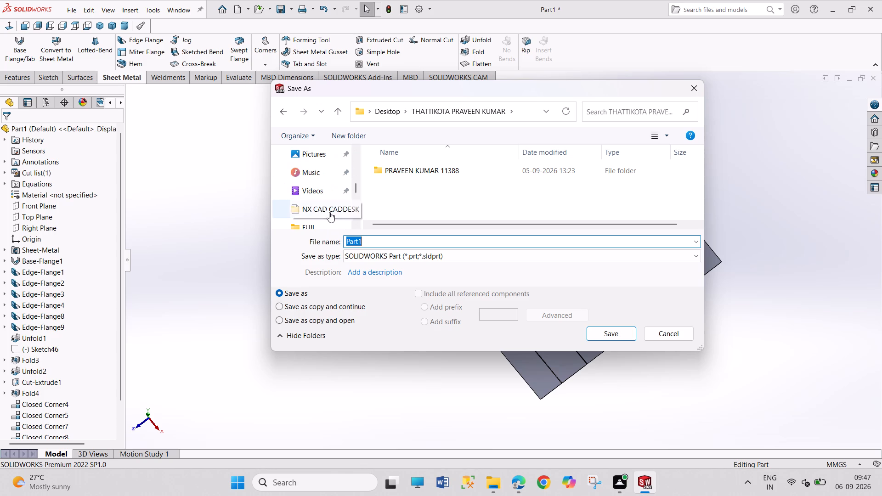
scroll(329, 212, down, 1)
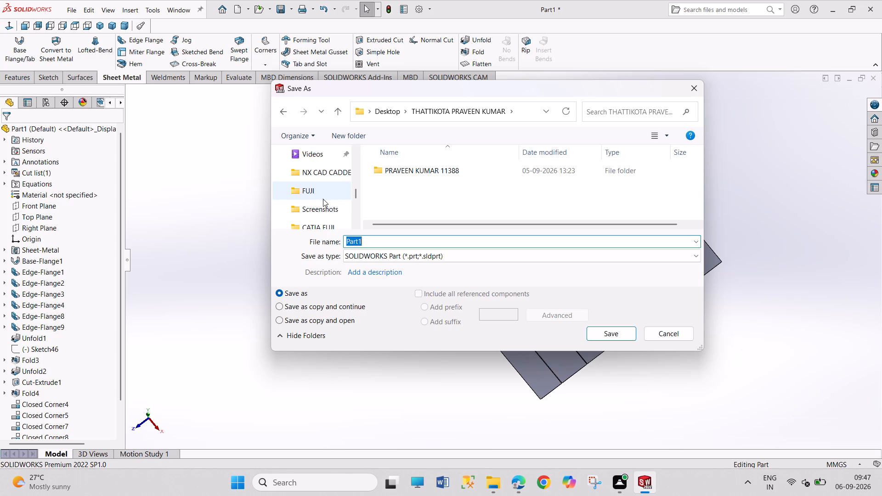
click(323, 196)
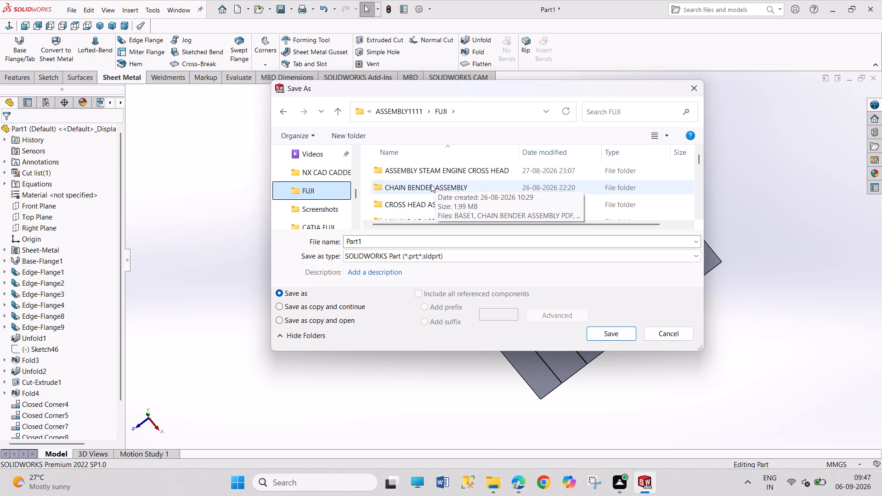
Look through the existing subfolders and part files in the FUJI folder.
scroll(439, 197, down, 4)
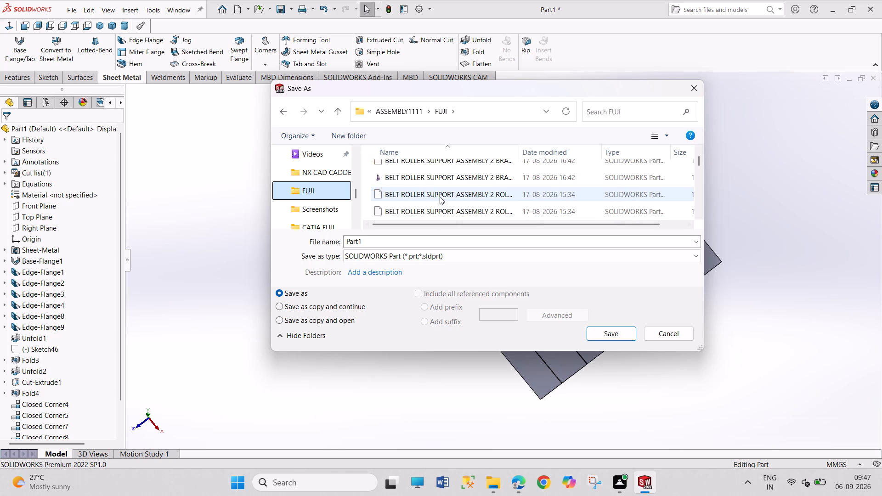
scroll(441, 195, up, 4)
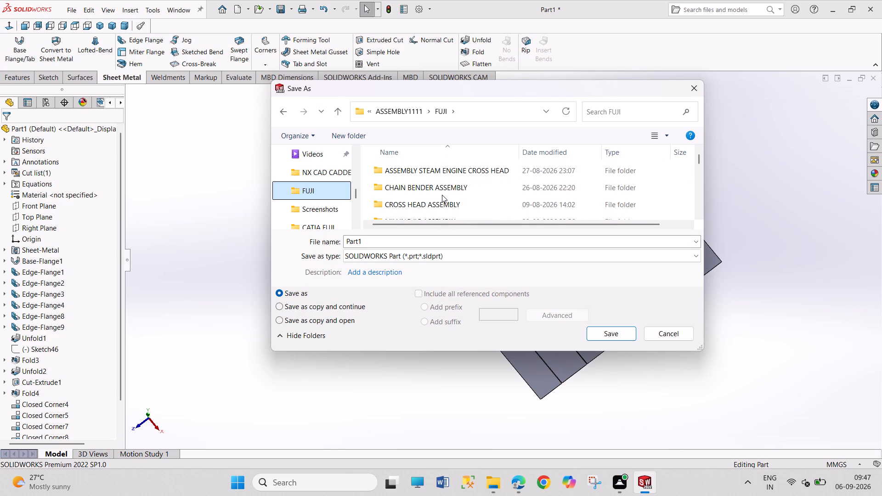
scroll(442, 195, up, 1)
scroll(457, 197, down, 1)
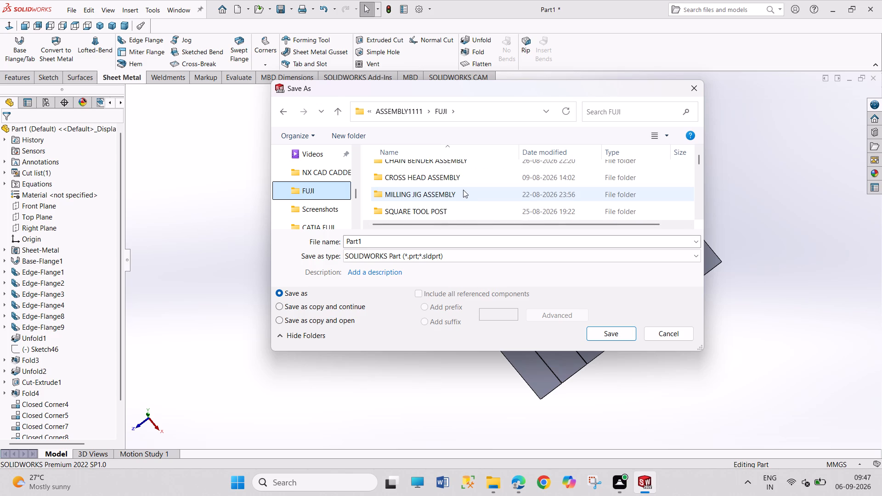
scroll(463, 191, down, 4)
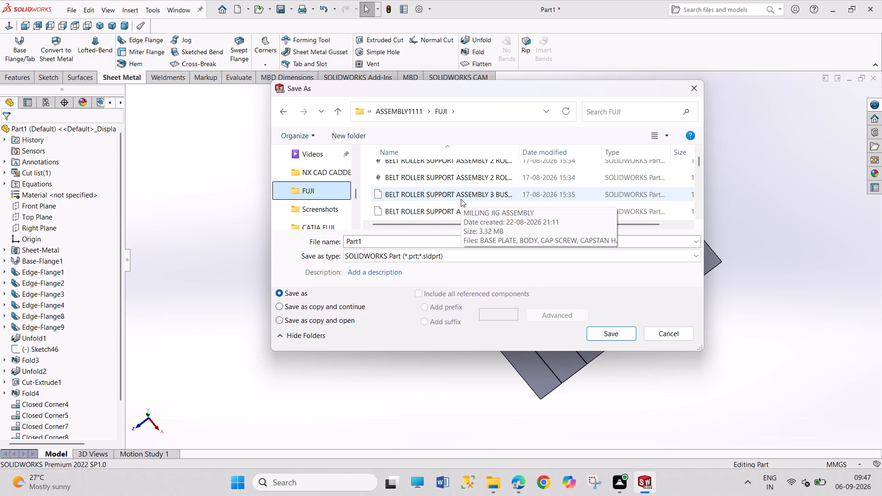
scroll(461, 198, down, 17)
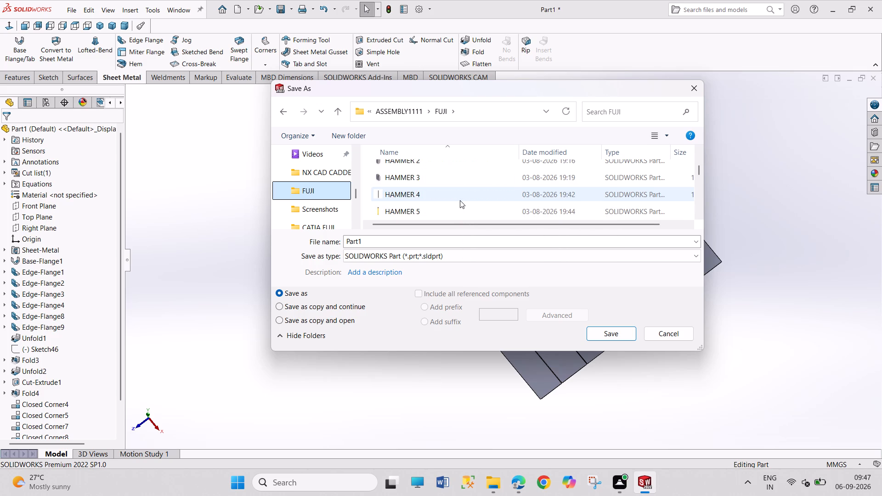
scroll(460, 200, down, 3)
scroll(435, 259, down, 3)
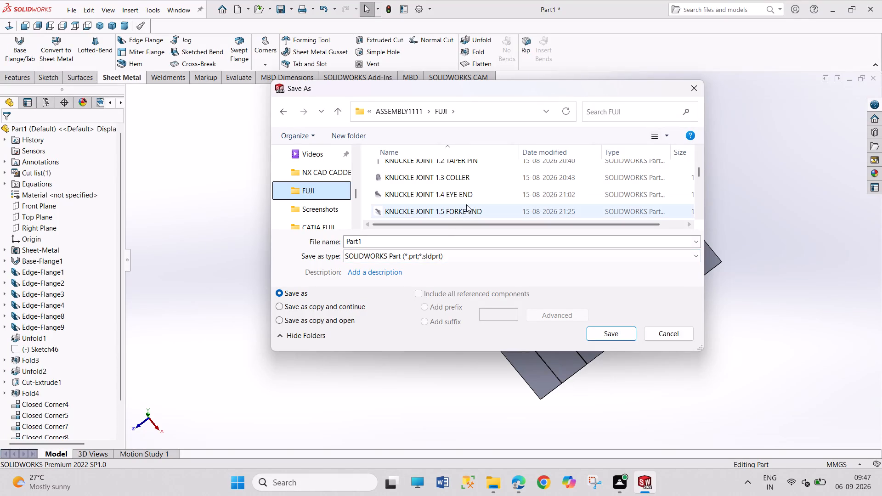
drag(437, 314, 456, 261)
drag(444, 322, 471, 270)
scroll(478, 203, down, 7)
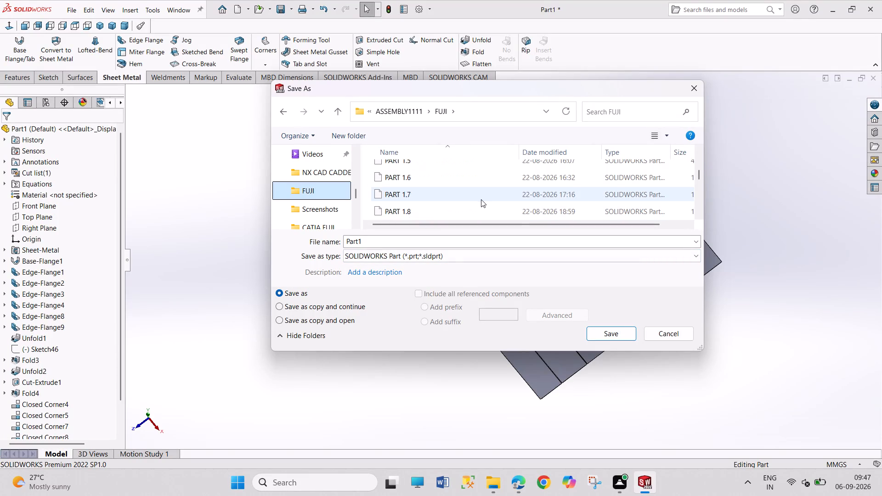
scroll(481, 199, down, 15)
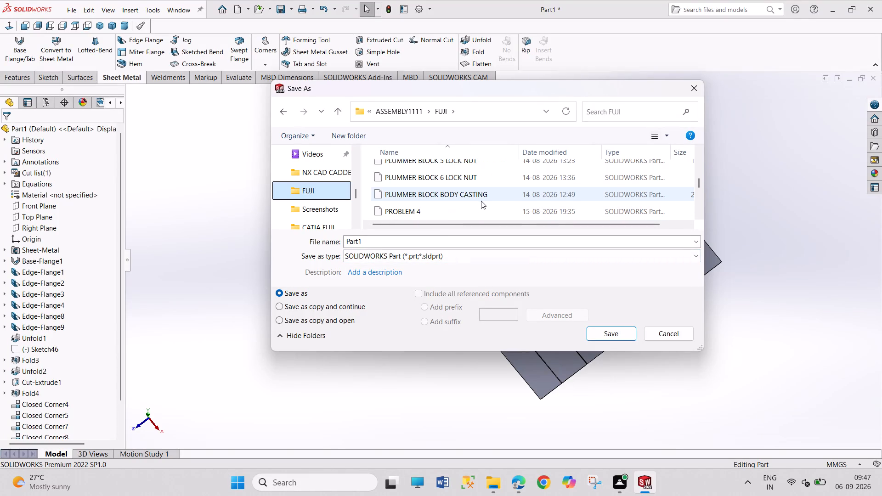
scroll(481, 201, down, 11)
scroll(481, 202, up, 2)
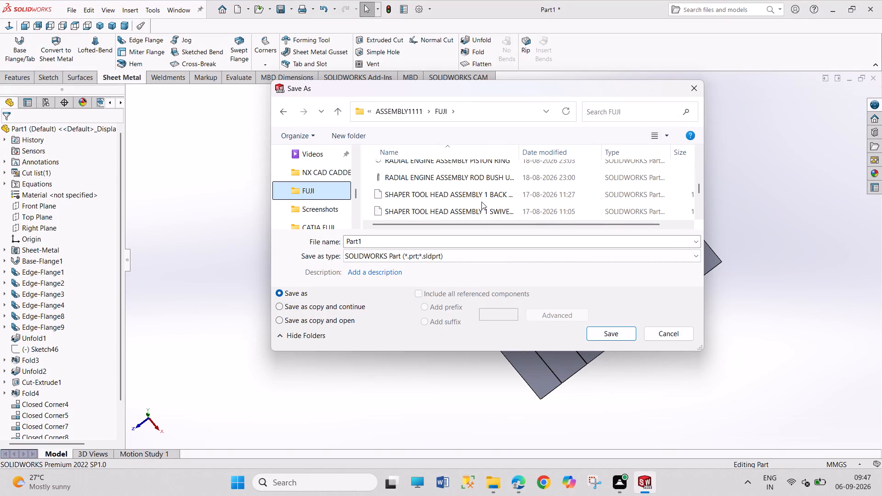
scroll(481, 202, up, 17)
scroll(481, 202, up, 4)
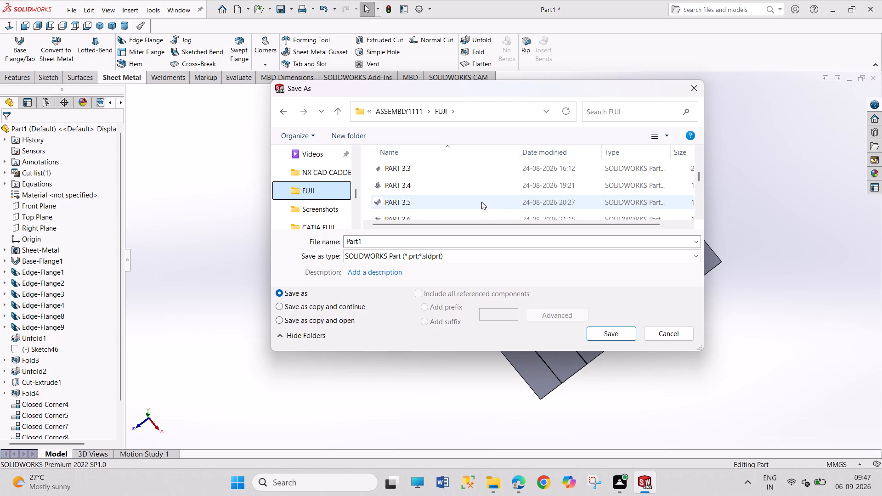
scroll(481, 202, up, 15)
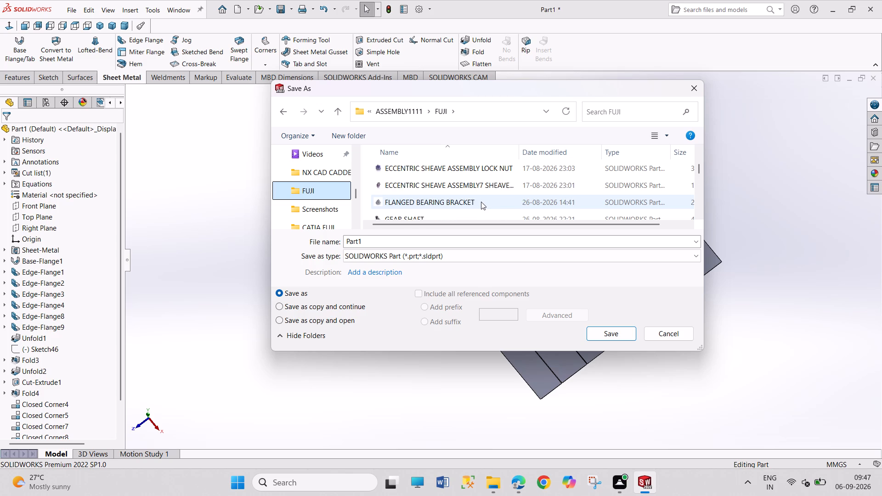
scroll(481, 202, up, 20)
scroll(481, 202, down, 1)
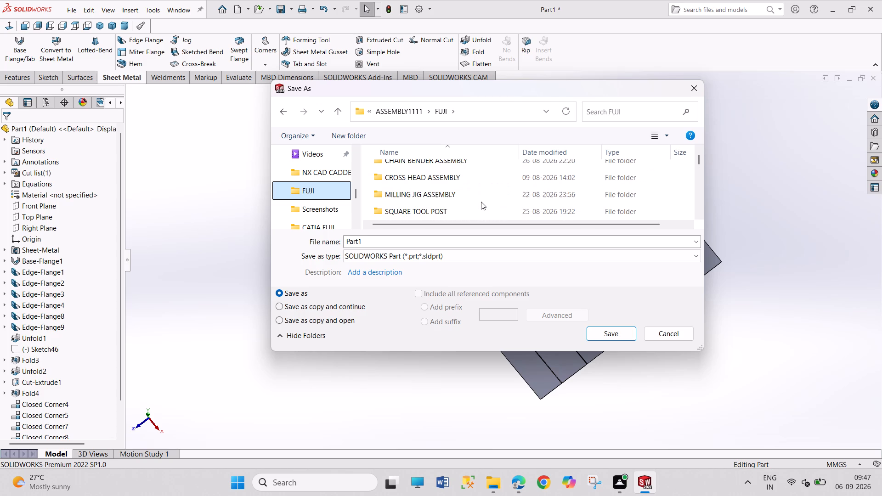
scroll(481, 202, down, 2)
Name the part file SHEET METAL 6 and save it in the FUJI folder.
double_click(384, 242)
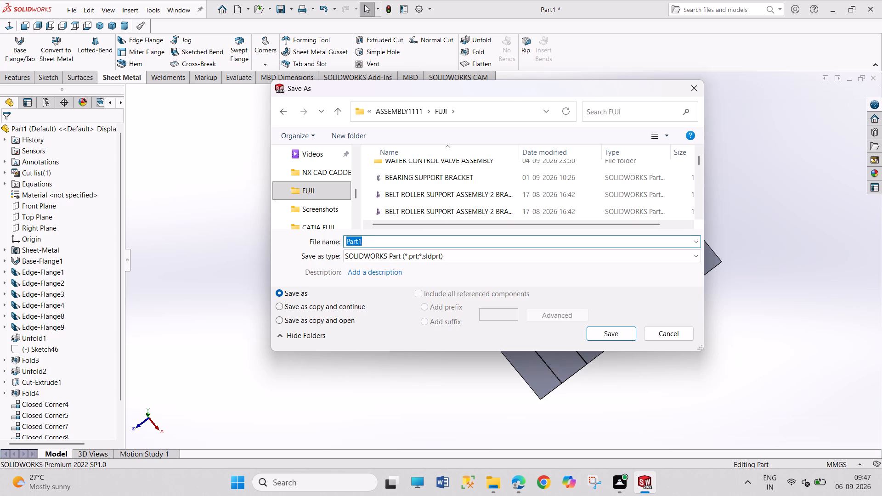
text(SHEE)
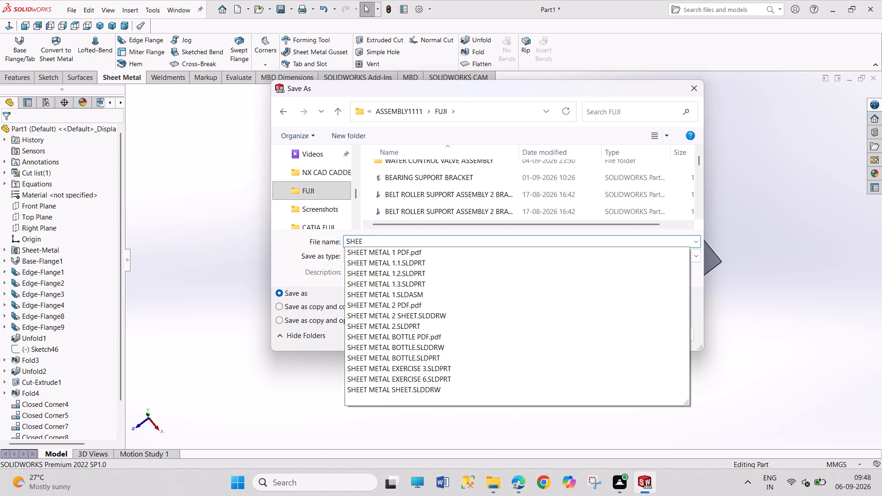
text(T METALN)
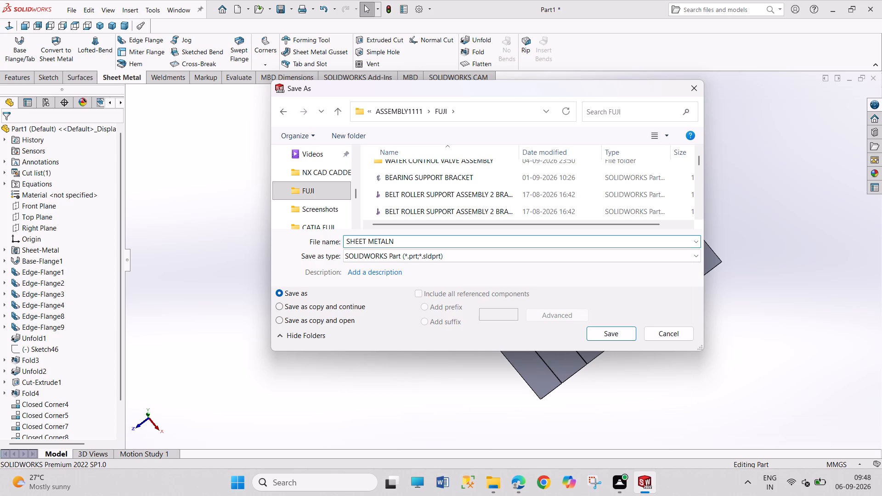
key(BackSpace)
key(space)
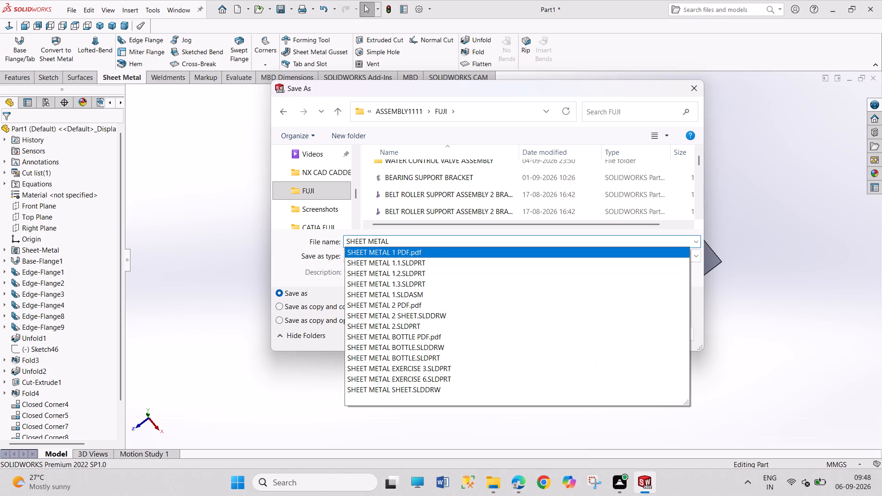
key(6)
key(Return)
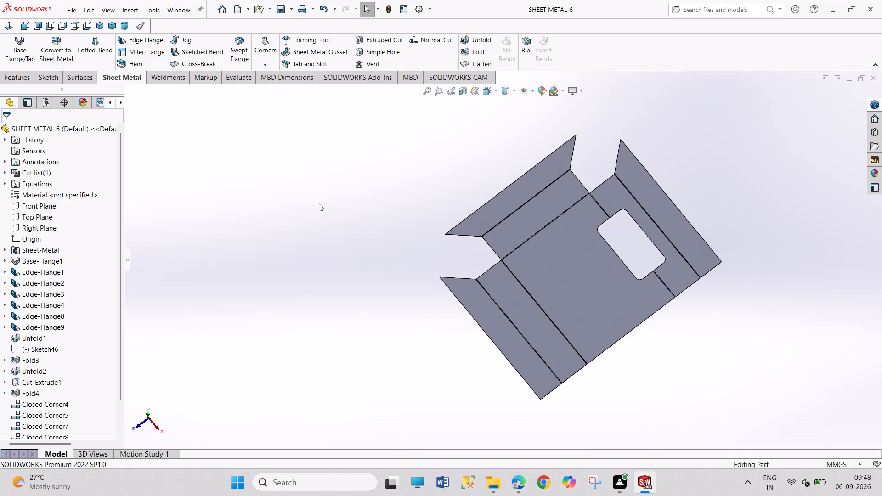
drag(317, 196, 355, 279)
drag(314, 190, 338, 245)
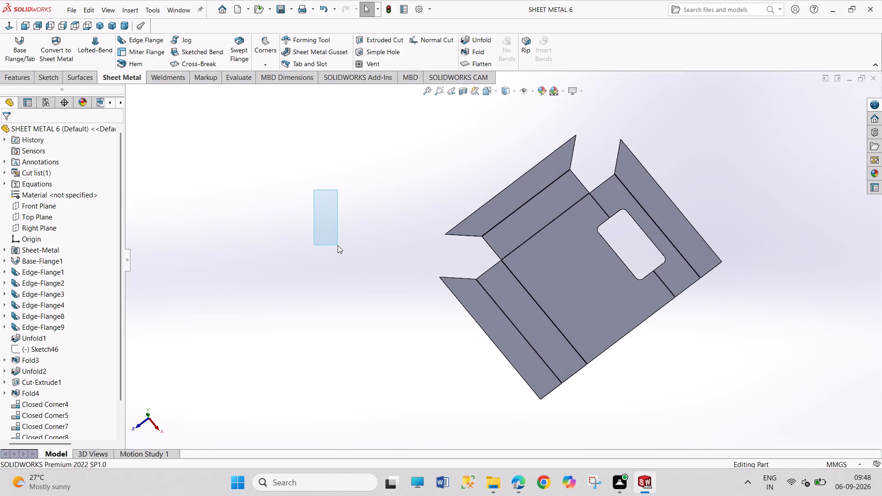
Create a new drawing document with the A4 (ANSI) Landscape sheet format.
key(ctrl+n)
key(Right)
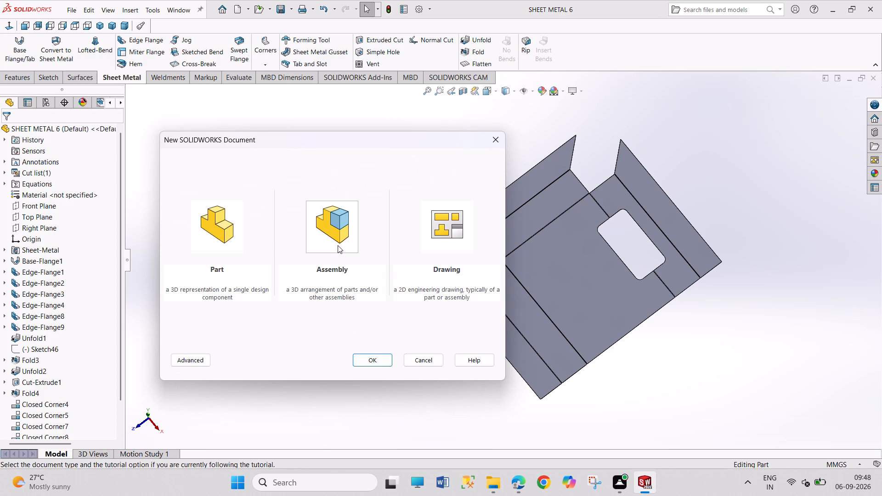
key(Right)
key(Return)
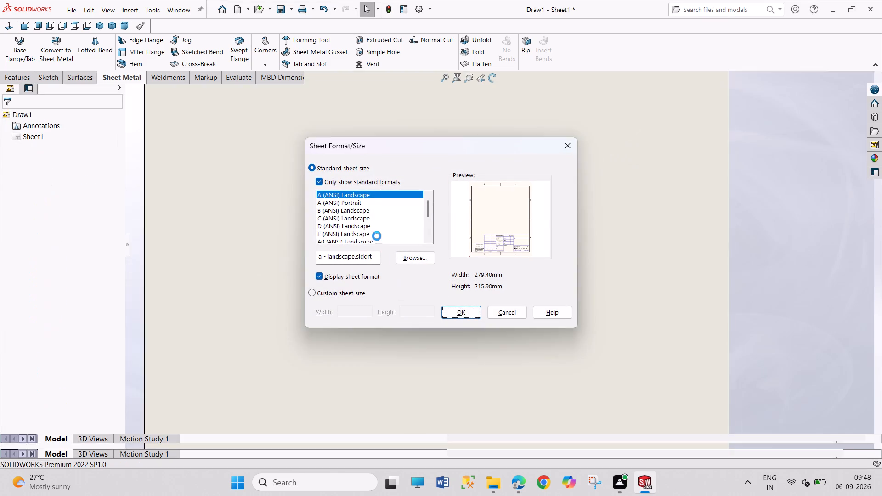
scroll(376, 232, down, 6)
click(375, 226)
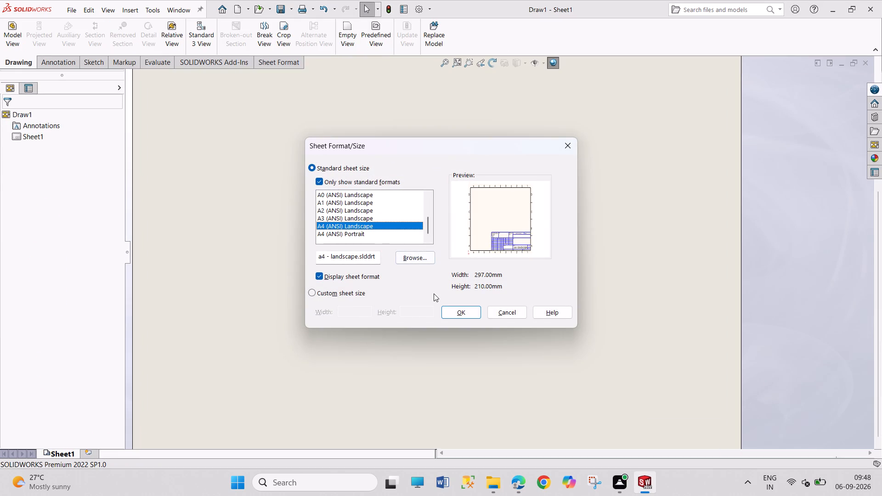
click(447, 310)
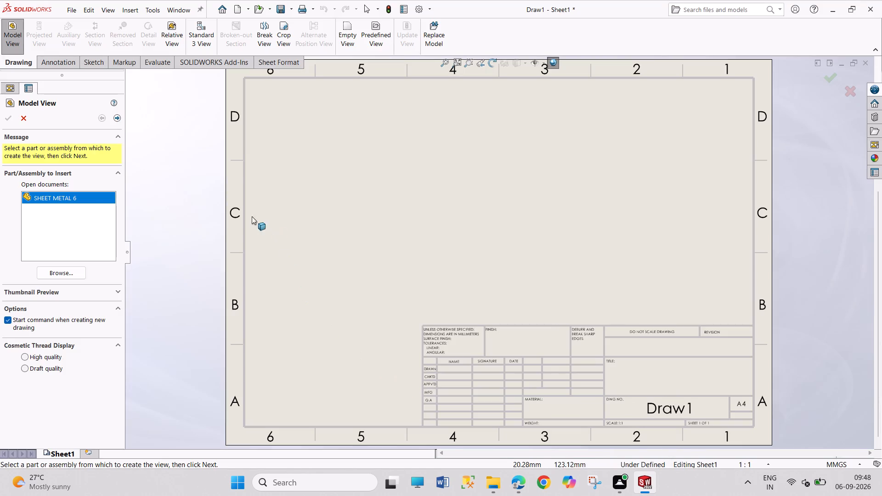
Place a previewed top view of SHEET METAL 6 at custom scale 1:4 in the sheet's upper-left area.
double_click(83, 200)
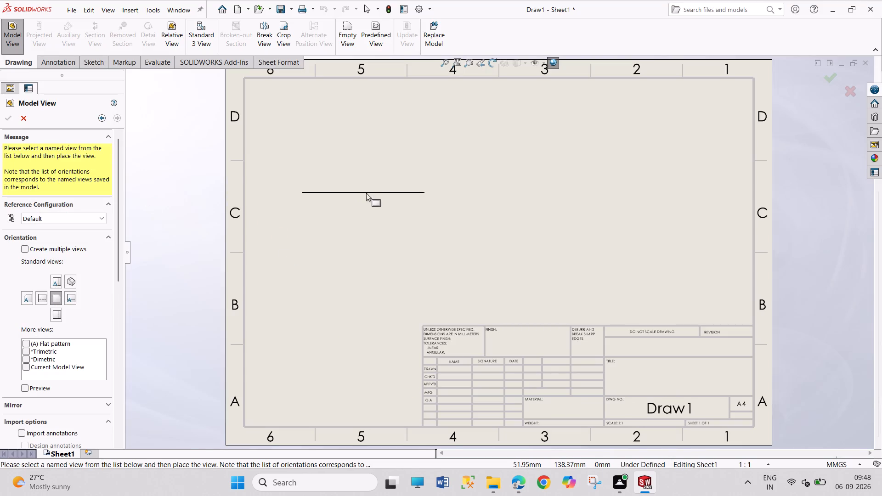
click(59, 281)
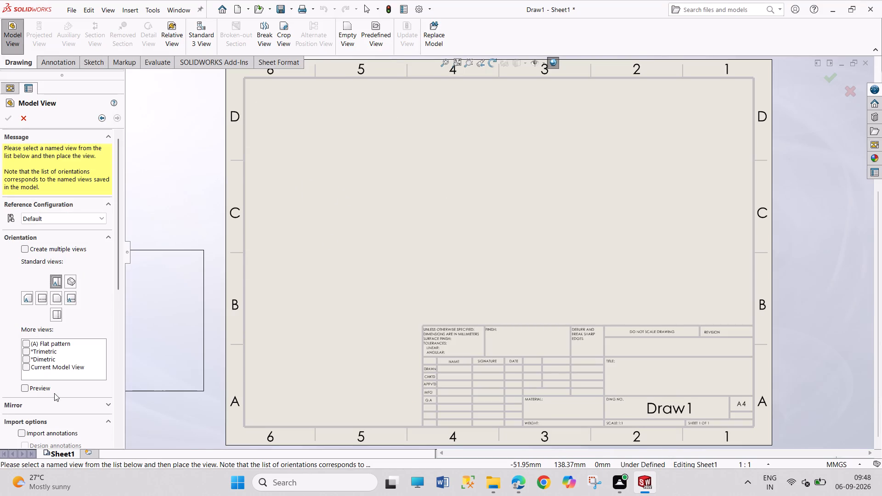
click(33, 389)
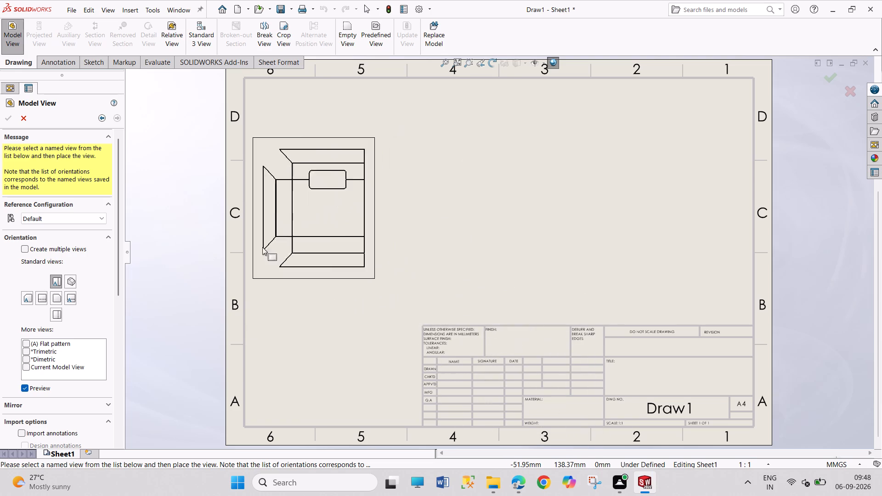
drag(116, 281, 133, 395)
click(33, 363)
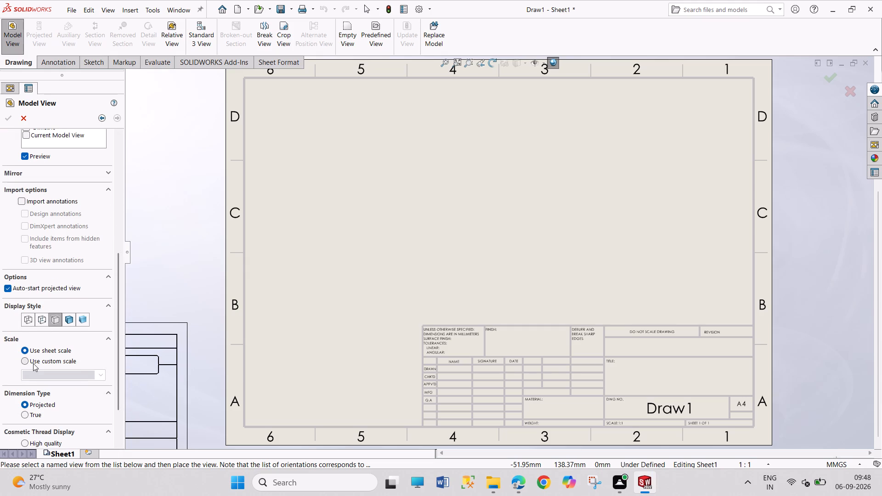
click(41, 375)
double_click(41, 375)
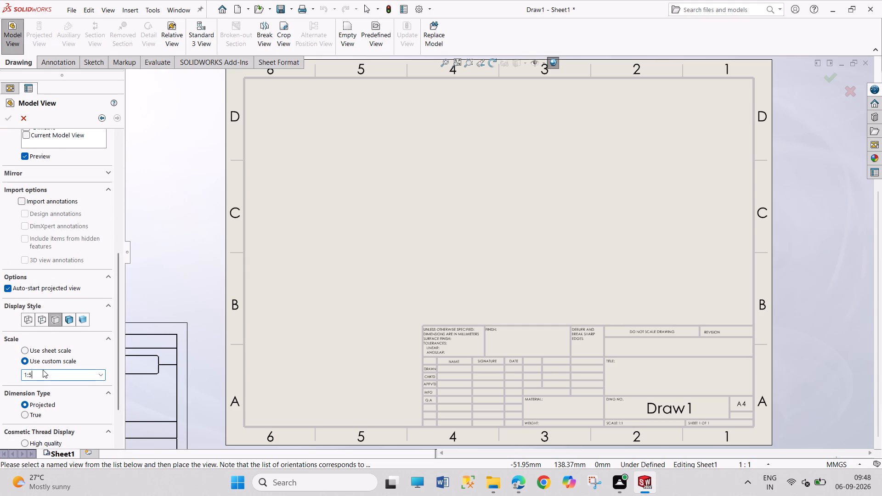
key(BackSpace)
key(4)
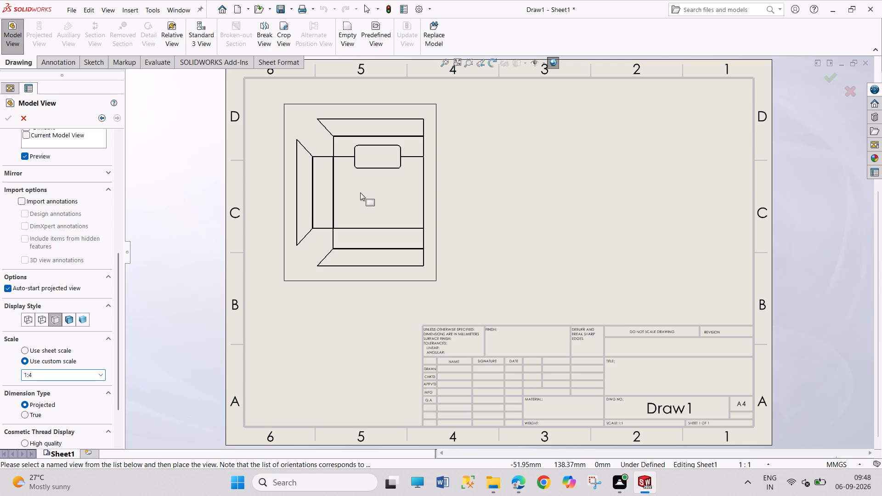
click(351, 190)
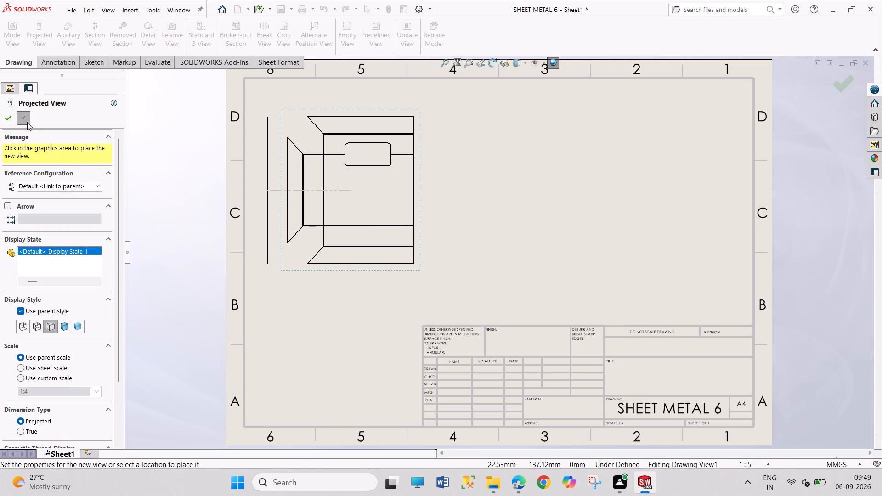
Finish the top view placement without adding any projected views.
click(5, 117)
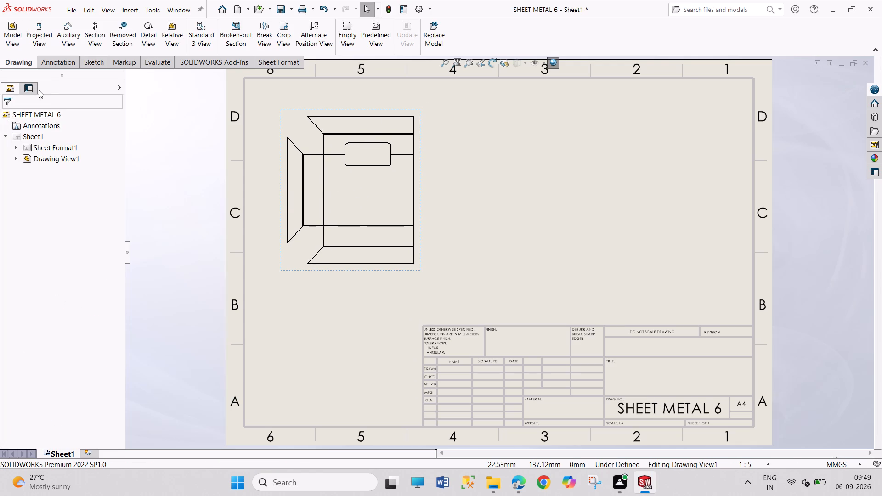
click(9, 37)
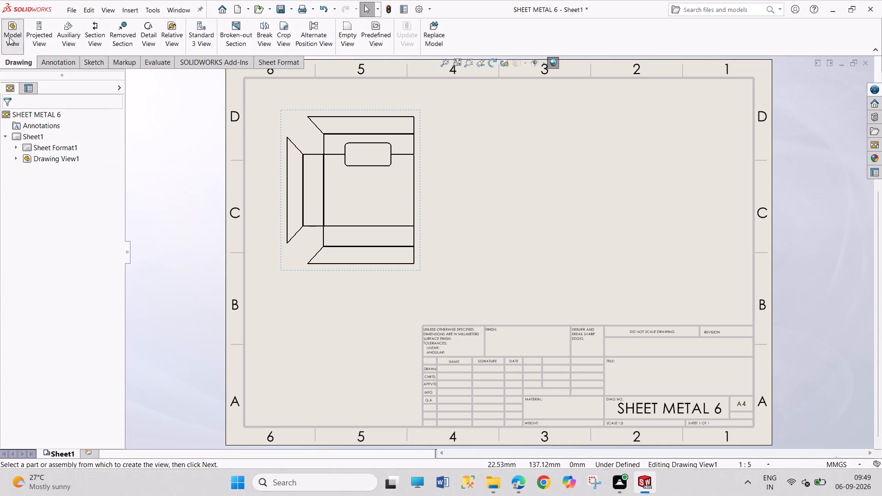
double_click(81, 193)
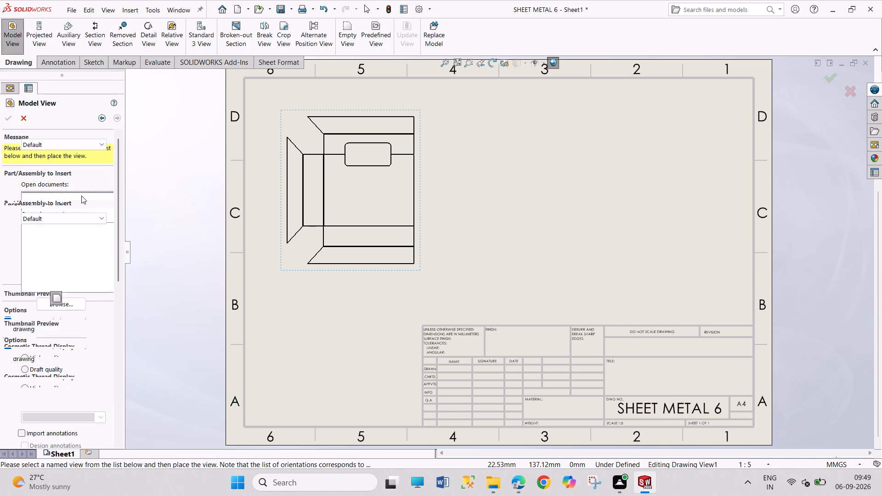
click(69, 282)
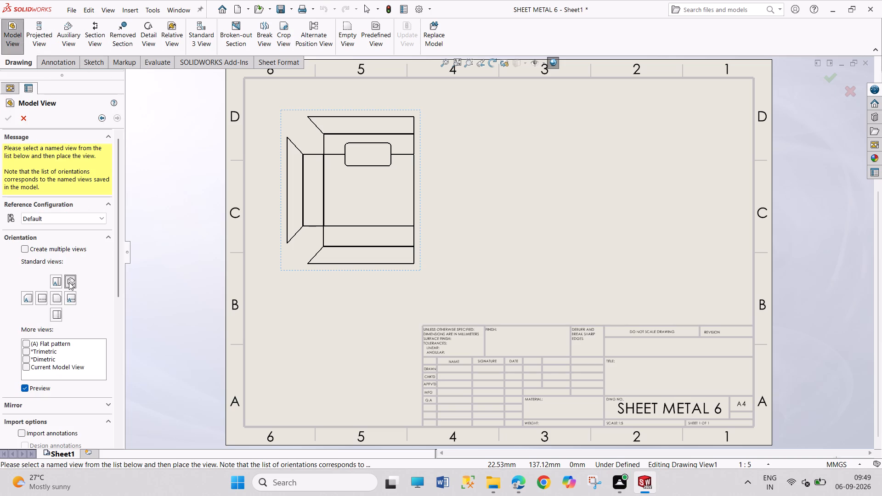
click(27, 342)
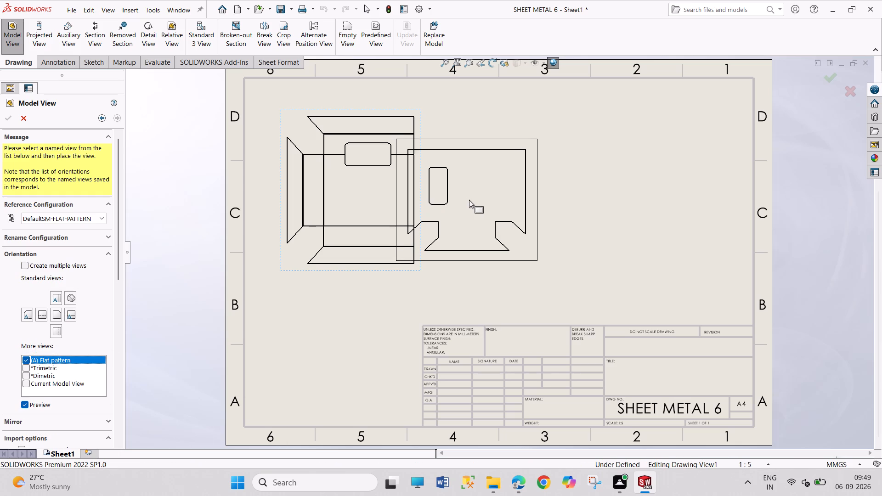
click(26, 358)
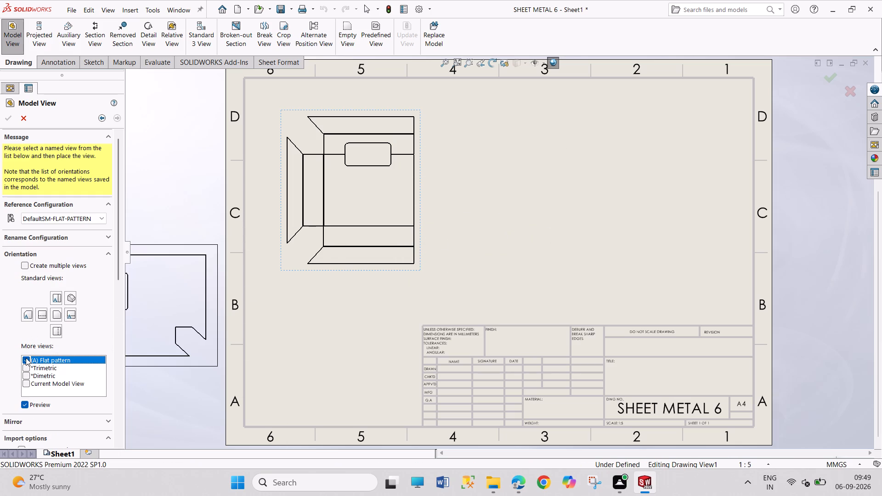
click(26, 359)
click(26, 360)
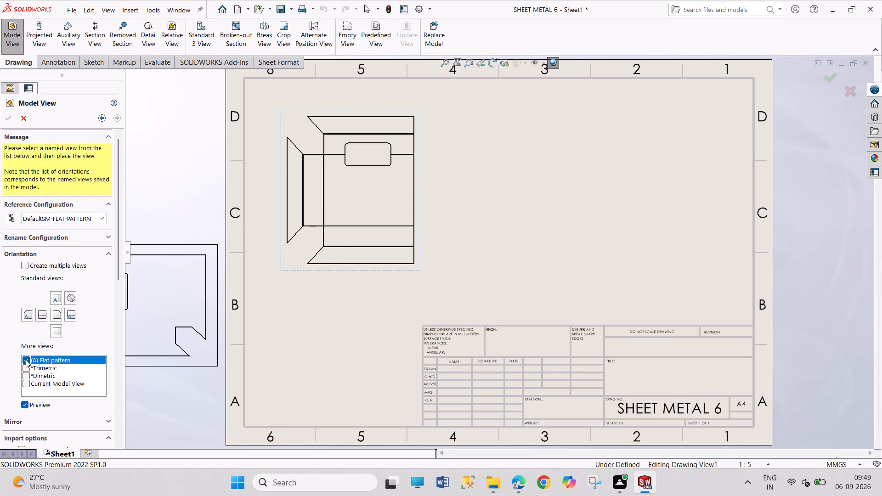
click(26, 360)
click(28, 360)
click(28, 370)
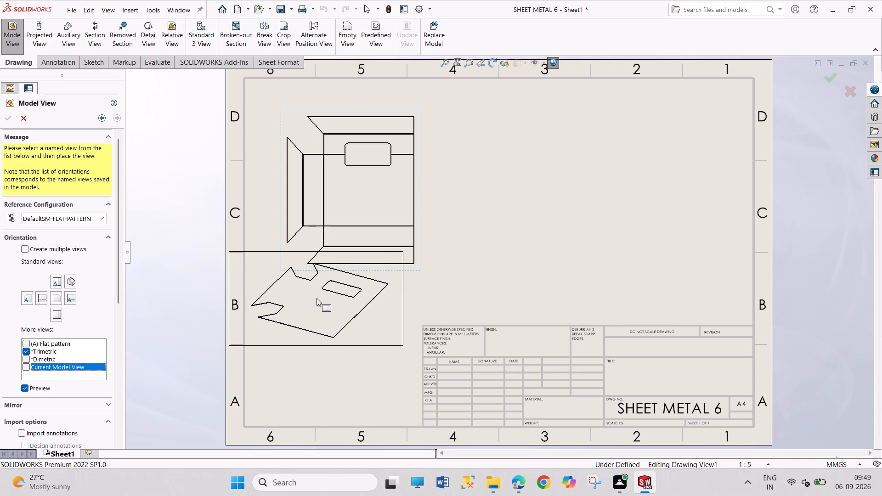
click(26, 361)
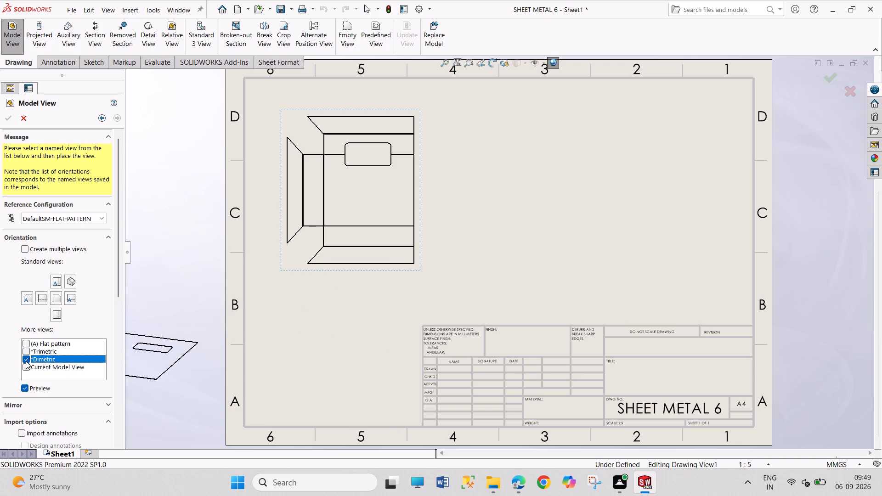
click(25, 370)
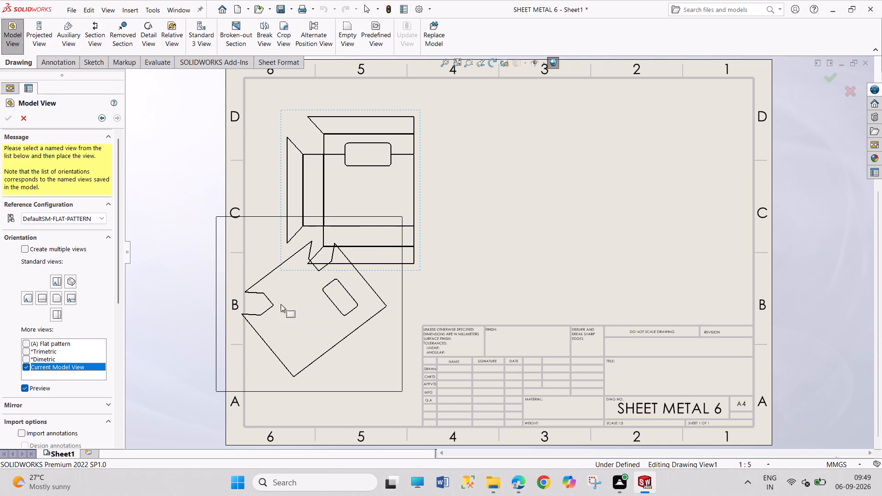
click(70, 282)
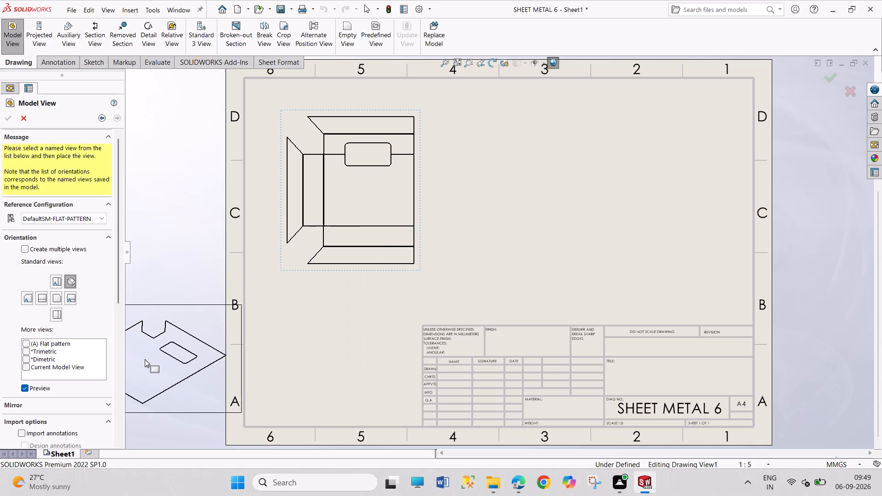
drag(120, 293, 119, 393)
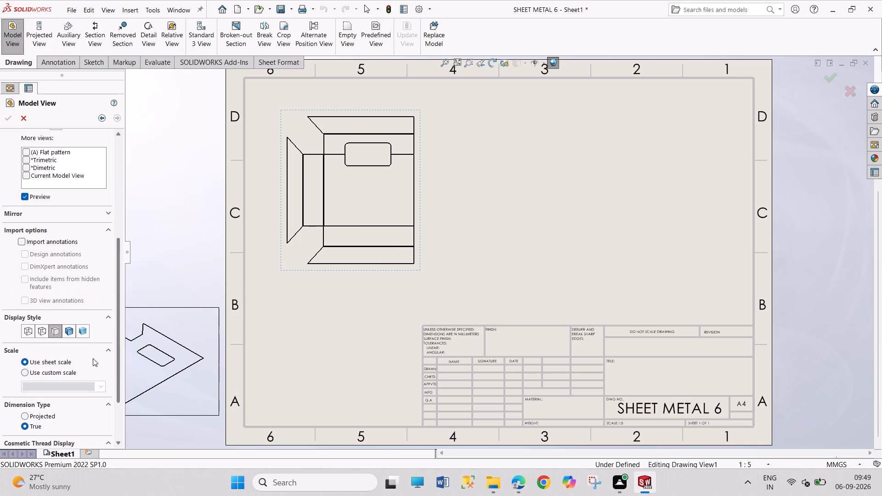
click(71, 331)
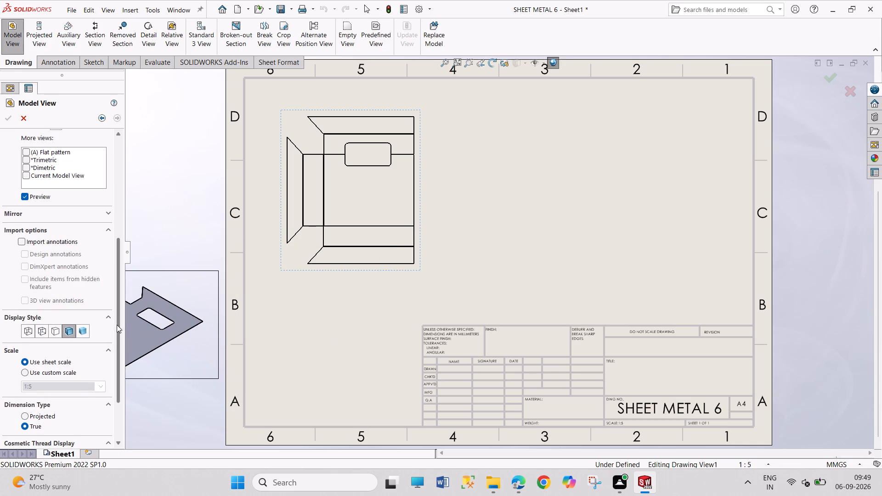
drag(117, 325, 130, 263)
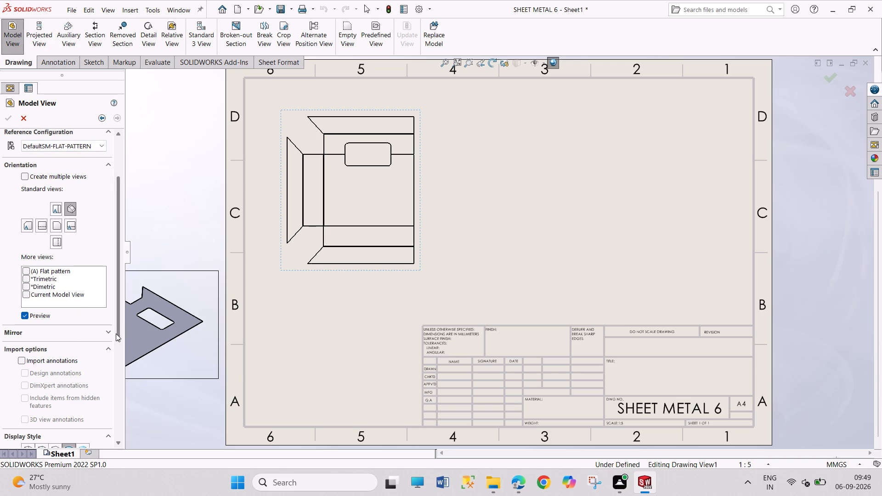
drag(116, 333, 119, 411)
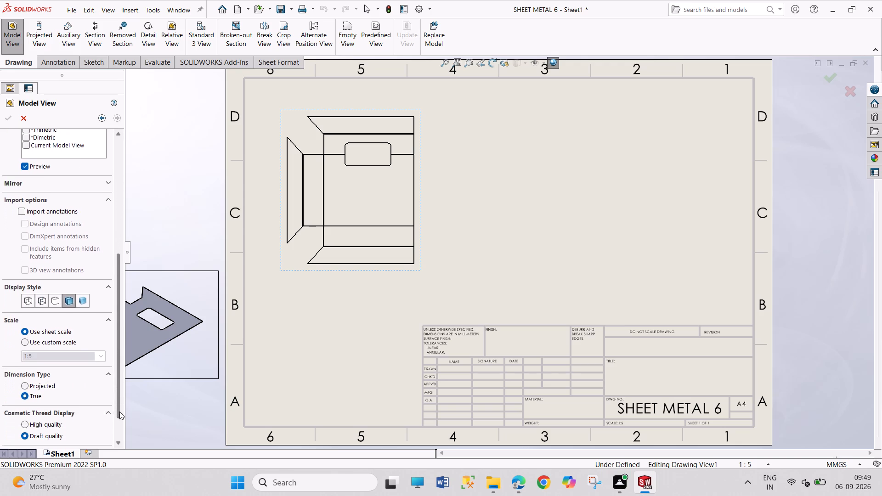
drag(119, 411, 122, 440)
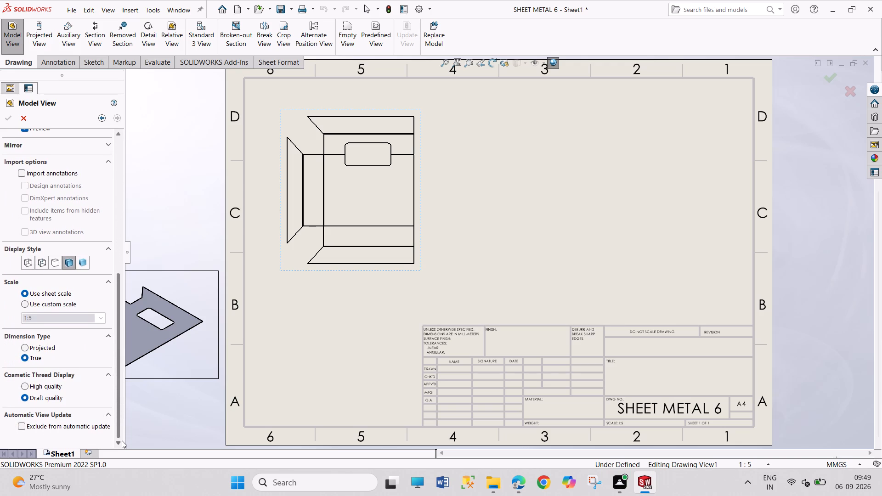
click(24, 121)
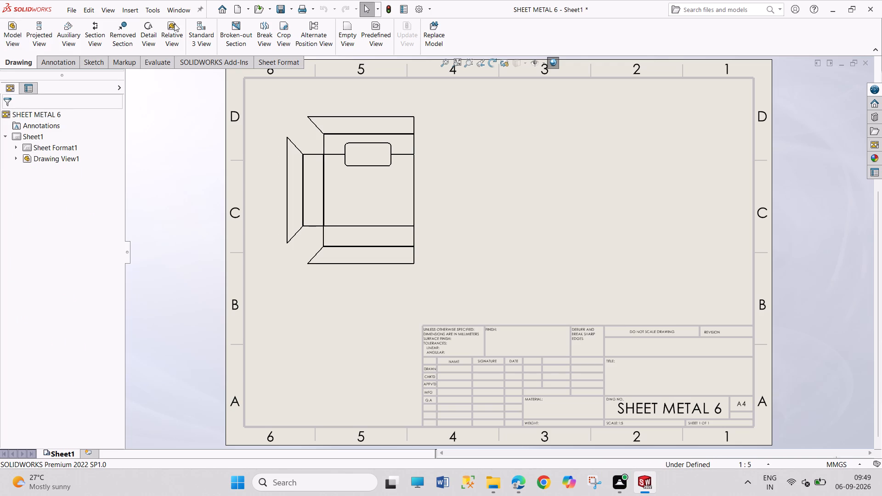
Switch to the SHEET METAL 6 part and fold all its bends, keeping the central base face fixed.
click(180, 7)
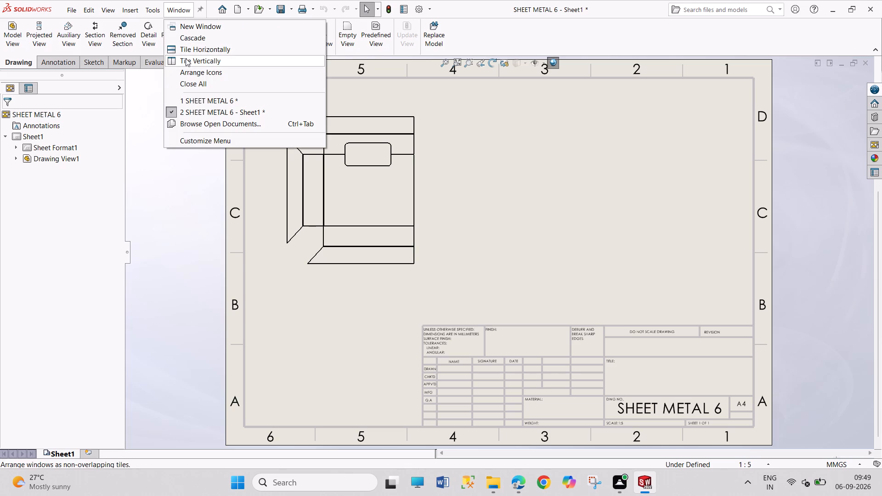
click(195, 103)
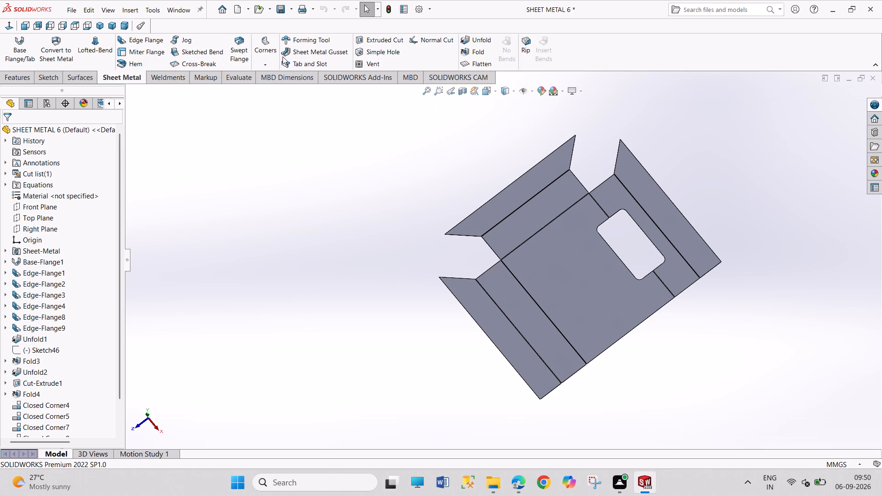
click(464, 52)
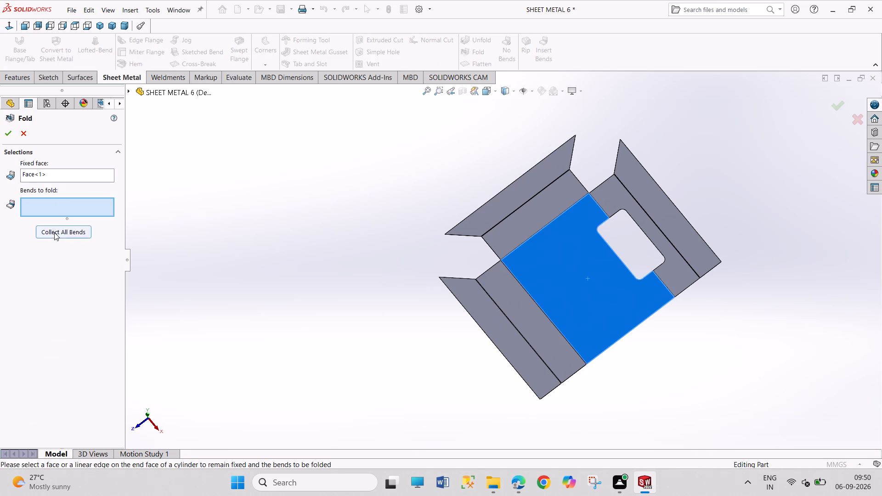
click(54, 232)
click(6, 132)
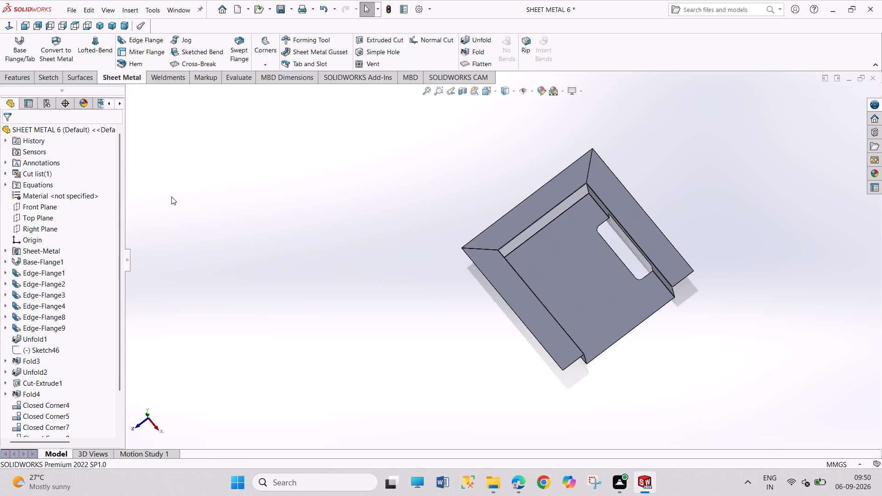
Orient the folded part to the isometric view and save the part file.
drag(181, 203, 233, 290)
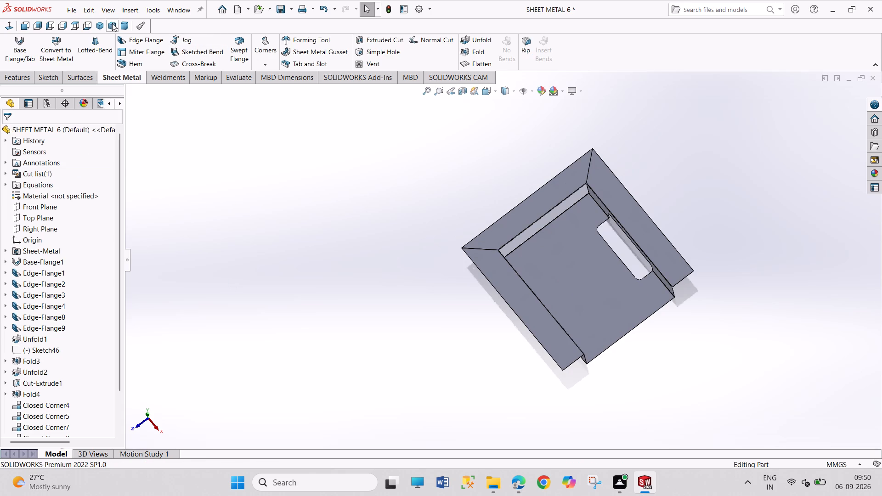
click(103, 23)
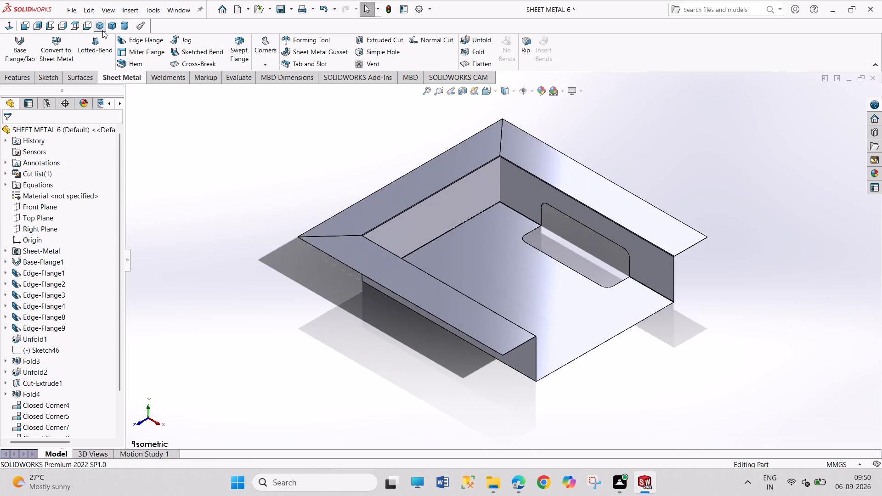
key(ctrl+s)
Return to the SHEET METAL 6 drawing and change the placed top view's orientation to (A) Flat pattern.
click(166, 12)
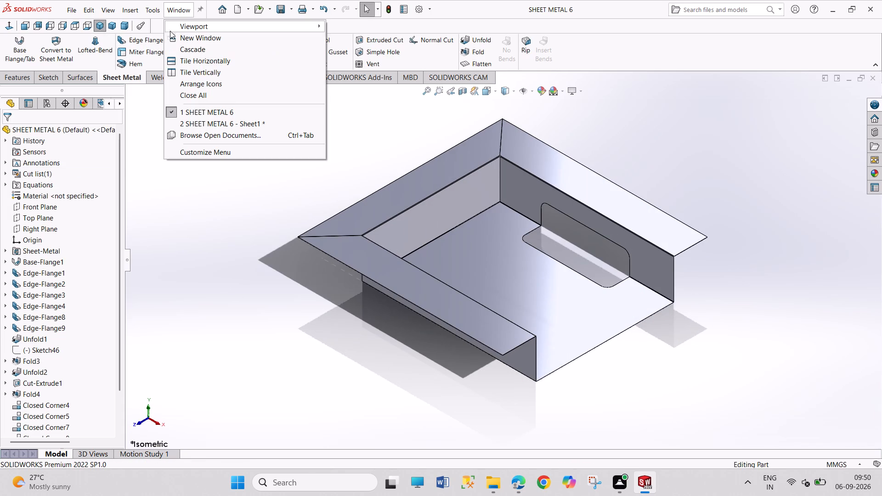
click(196, 123)
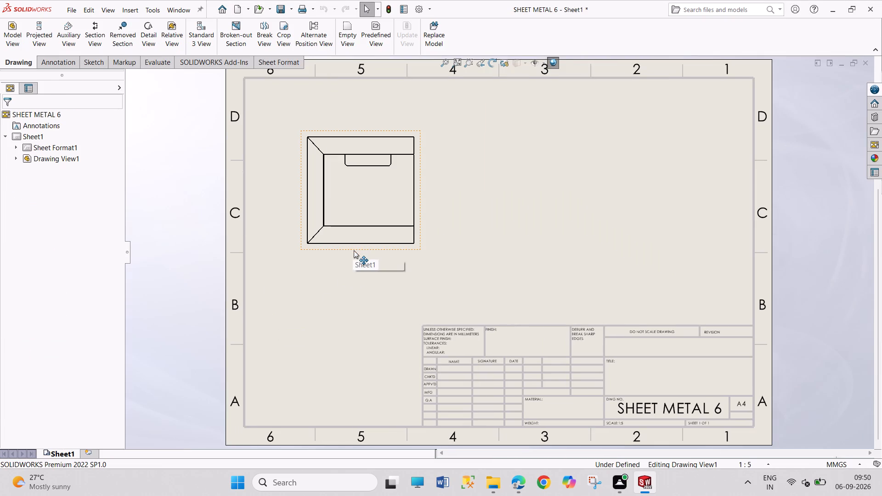
click(354, 250)
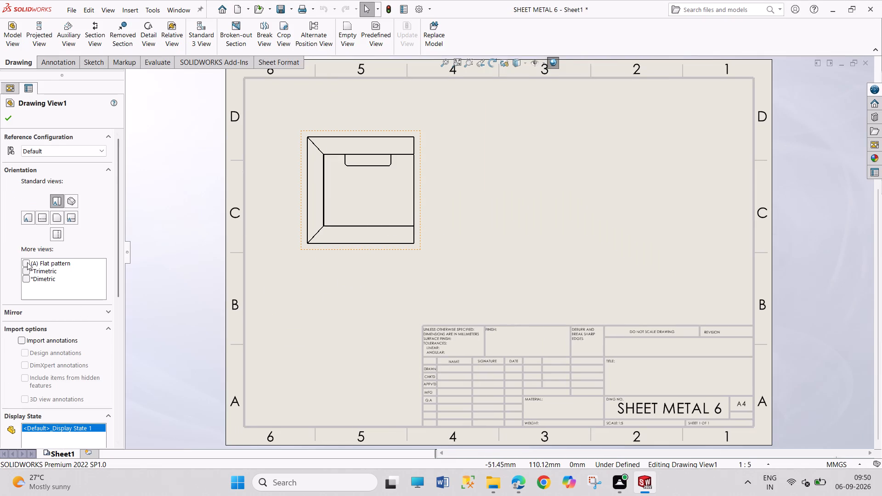
click(25, 263)
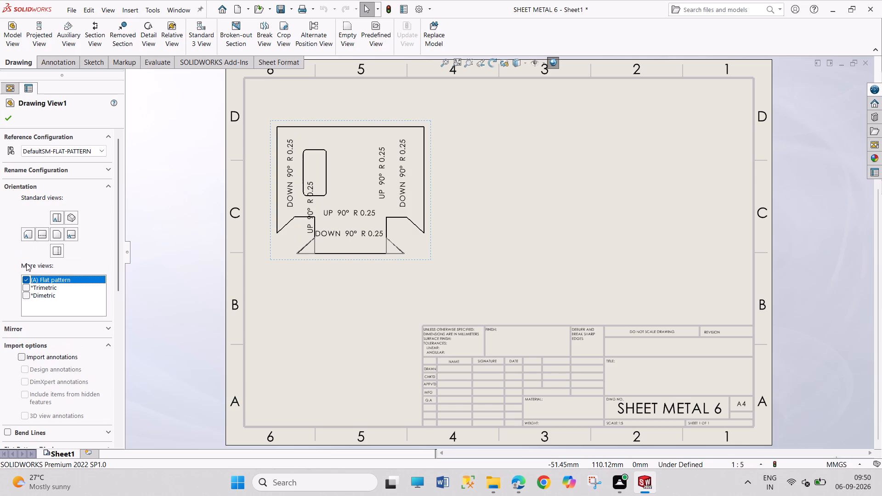
click(8, 116)
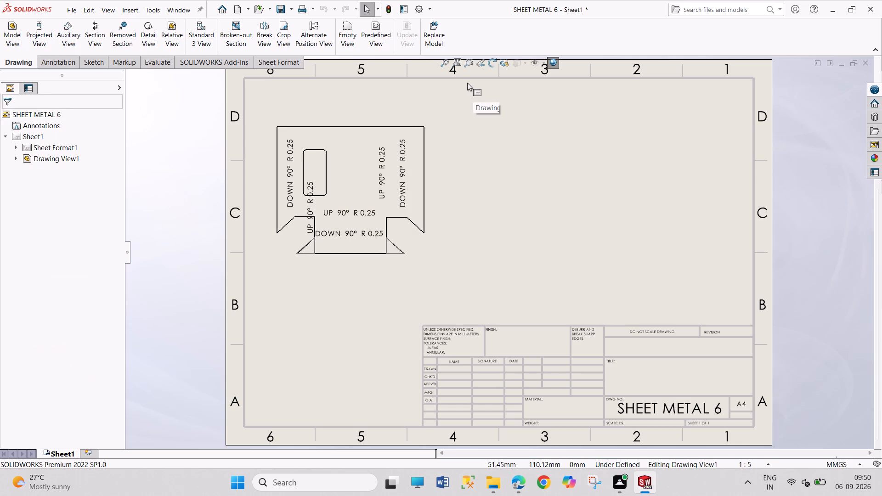
Move the six UP and DOWN 90° R 0.25 bend notes outside the flat pattern outline, around all four sides.
drag(348, 231, 349, 288)
drag(344, 214, 345, 171)
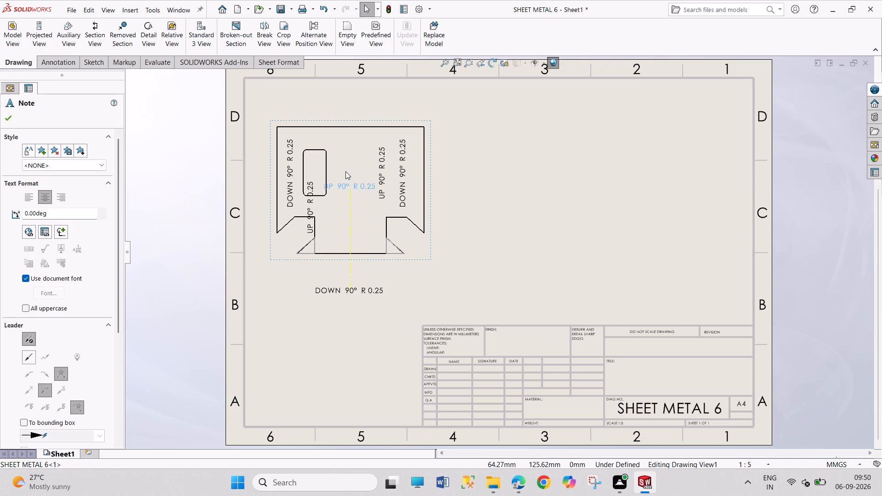
drag(345, 171, 348, 108)
drag(399, 170, 412, 170)
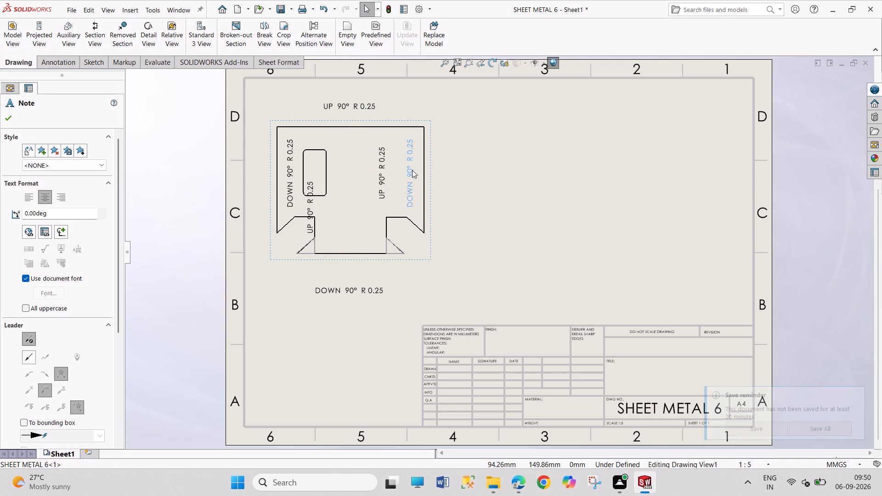
drag(412, 170, 469, 173)
drag(384, 178, 429, 177)
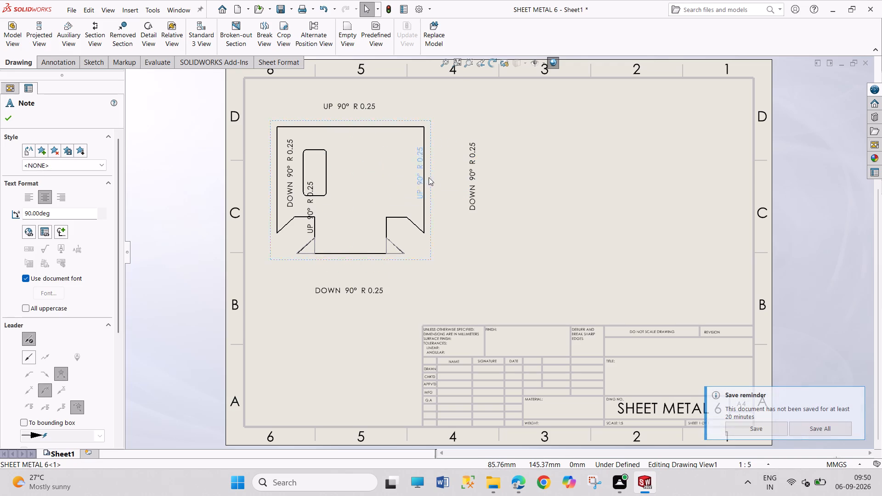
drag(429, 177, 451, 173)
drag(290, 193, 257, 189)
drag(309, 208, 266, 211)
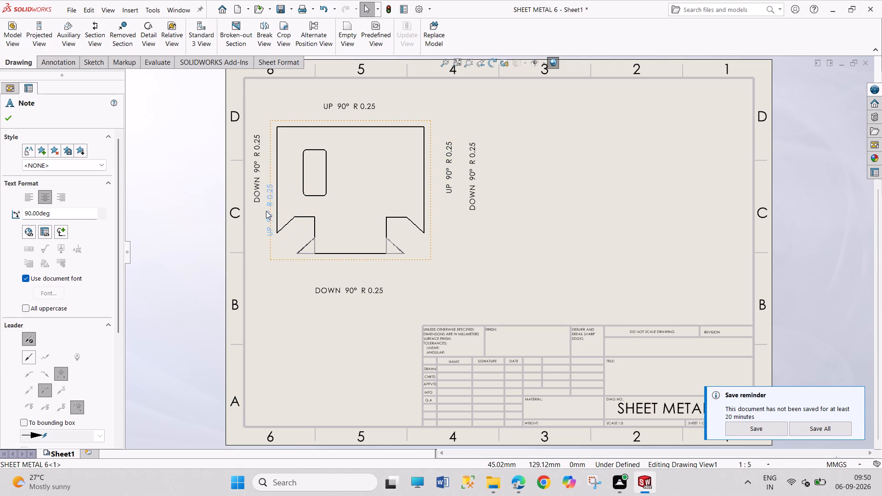
drag(266, 211, 266, 211)
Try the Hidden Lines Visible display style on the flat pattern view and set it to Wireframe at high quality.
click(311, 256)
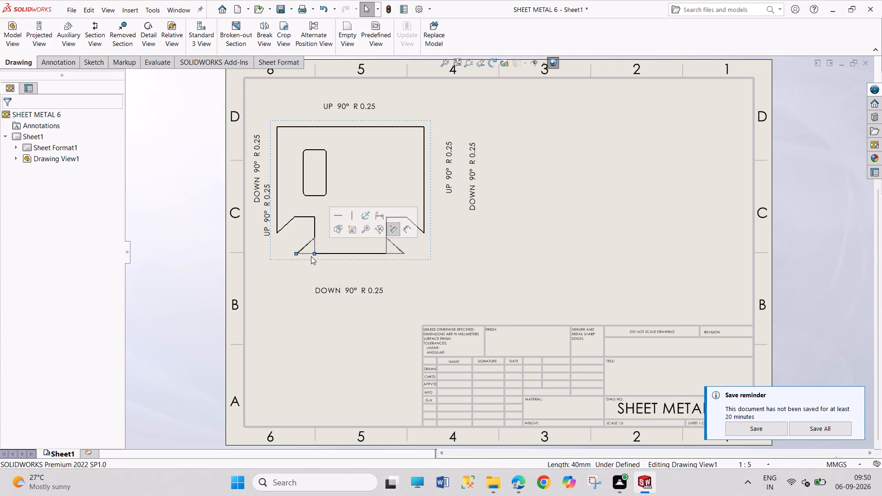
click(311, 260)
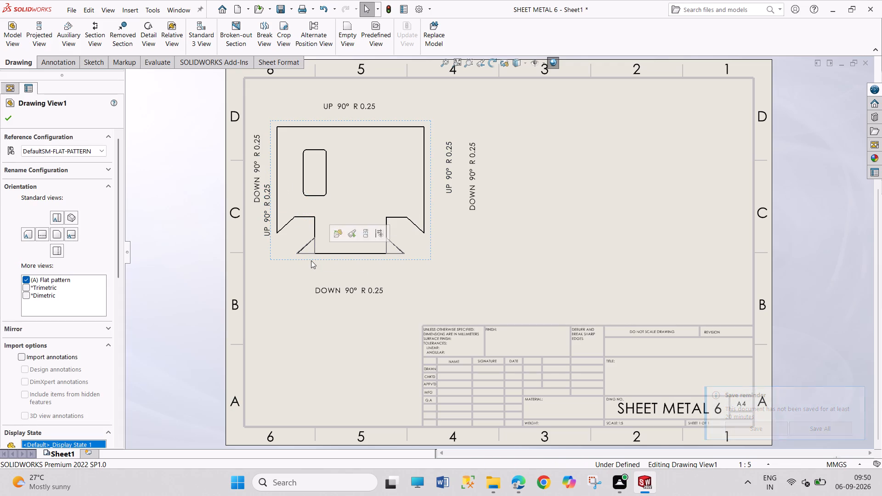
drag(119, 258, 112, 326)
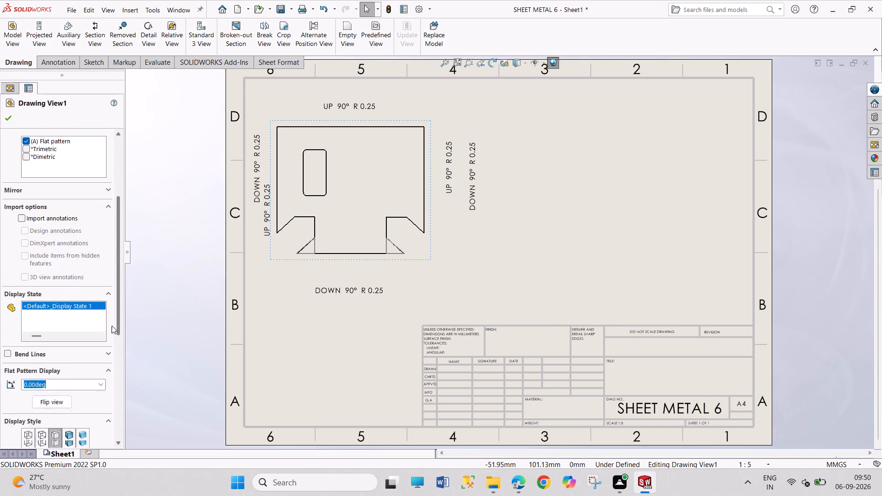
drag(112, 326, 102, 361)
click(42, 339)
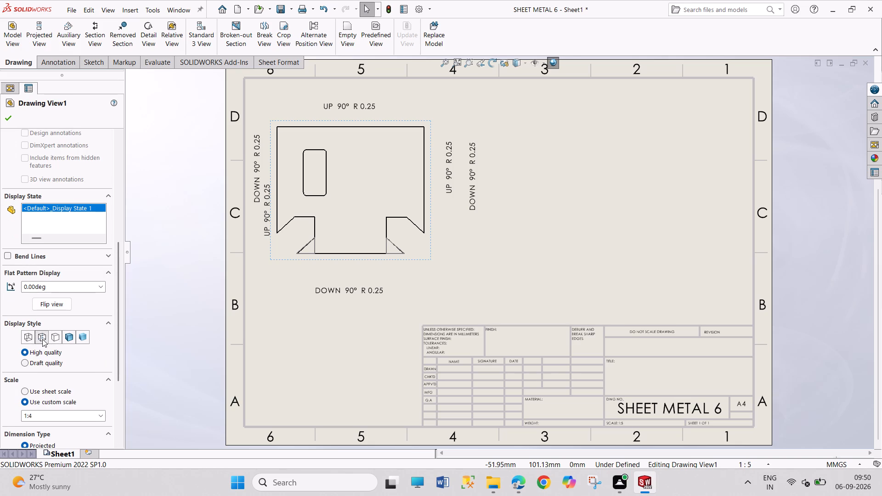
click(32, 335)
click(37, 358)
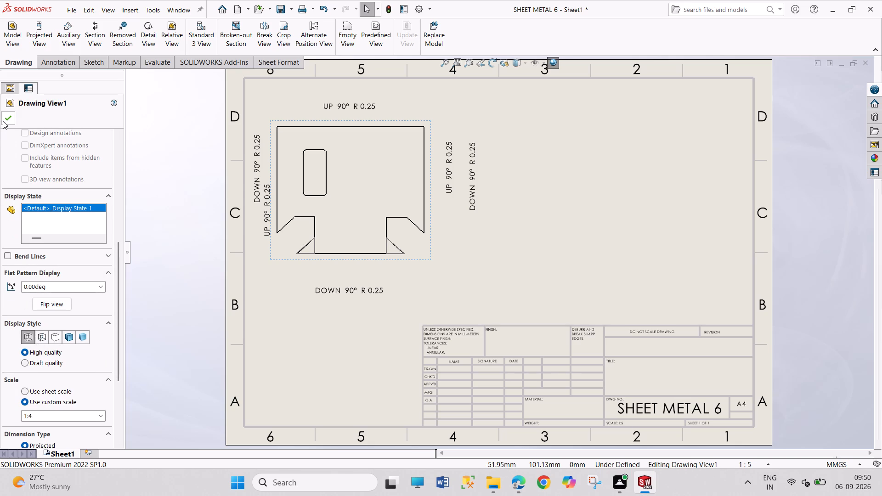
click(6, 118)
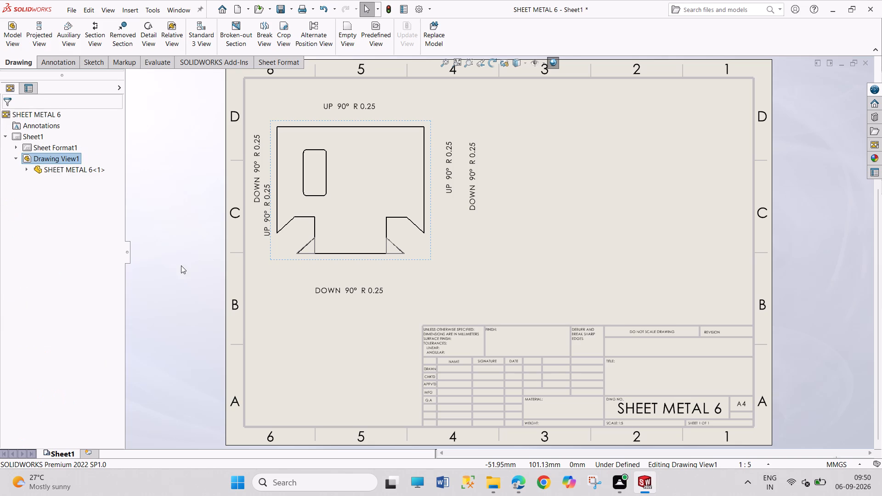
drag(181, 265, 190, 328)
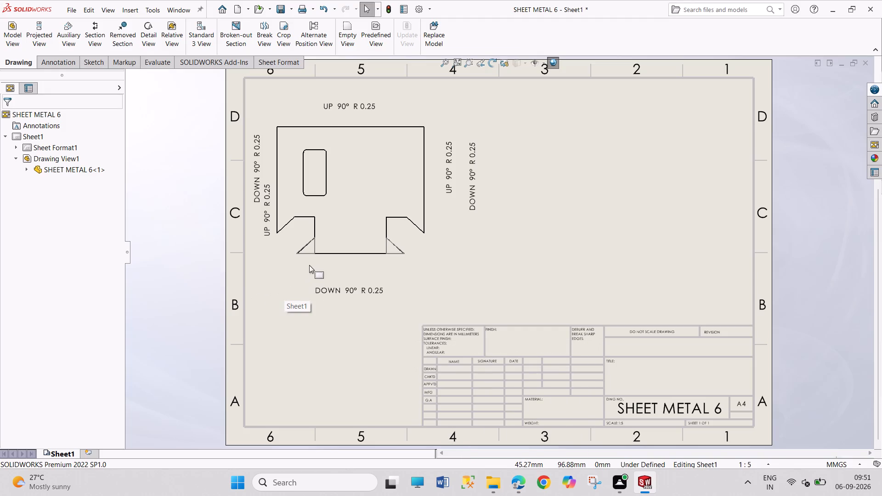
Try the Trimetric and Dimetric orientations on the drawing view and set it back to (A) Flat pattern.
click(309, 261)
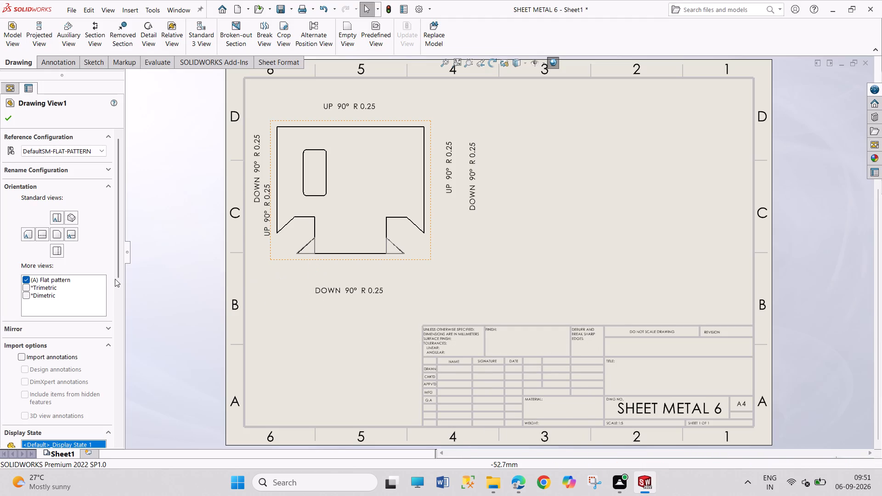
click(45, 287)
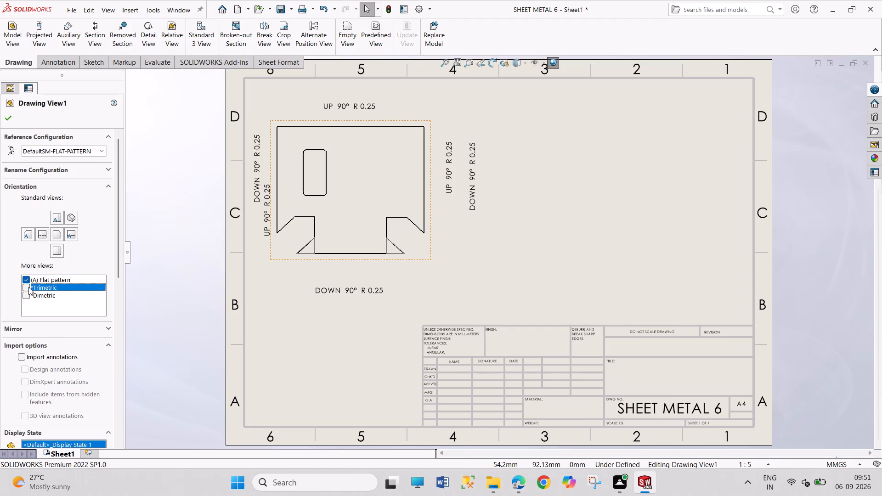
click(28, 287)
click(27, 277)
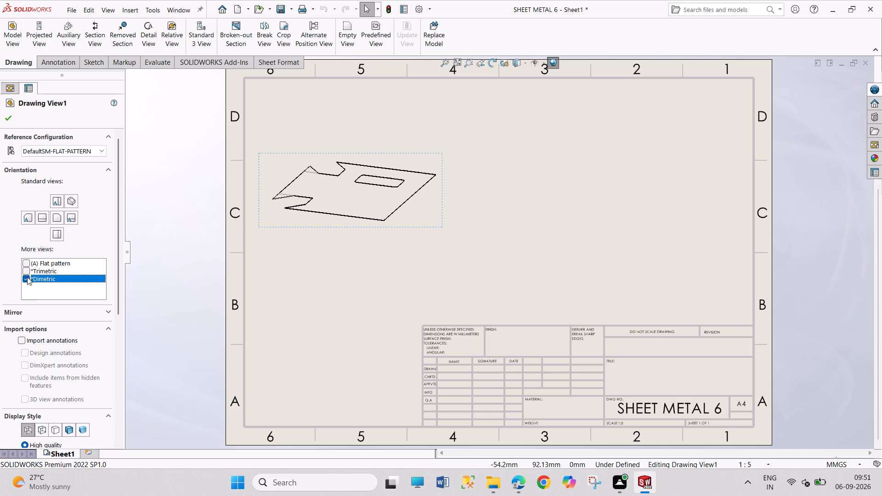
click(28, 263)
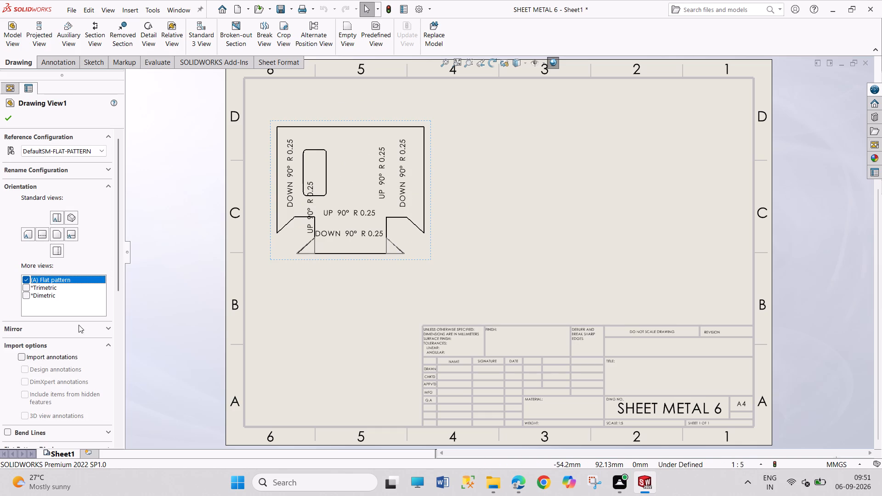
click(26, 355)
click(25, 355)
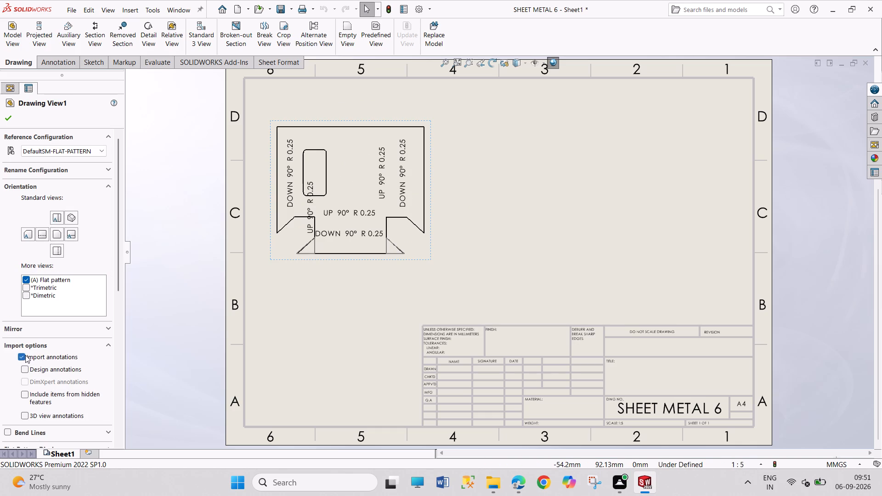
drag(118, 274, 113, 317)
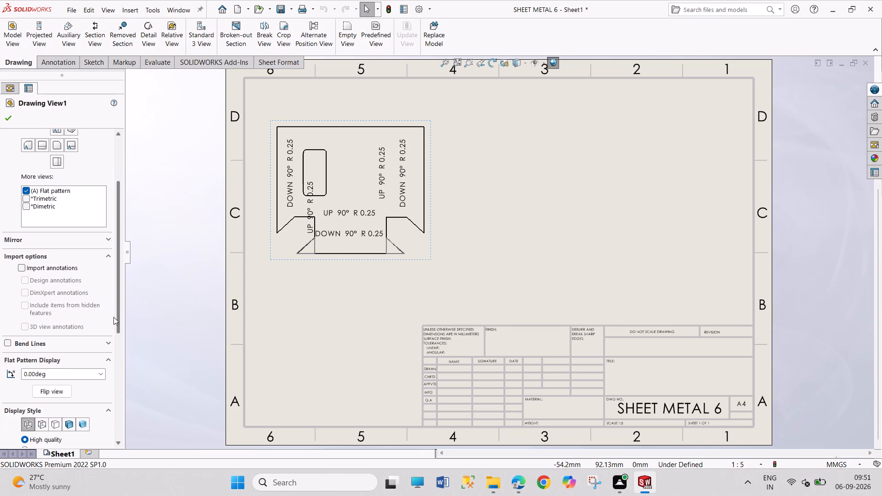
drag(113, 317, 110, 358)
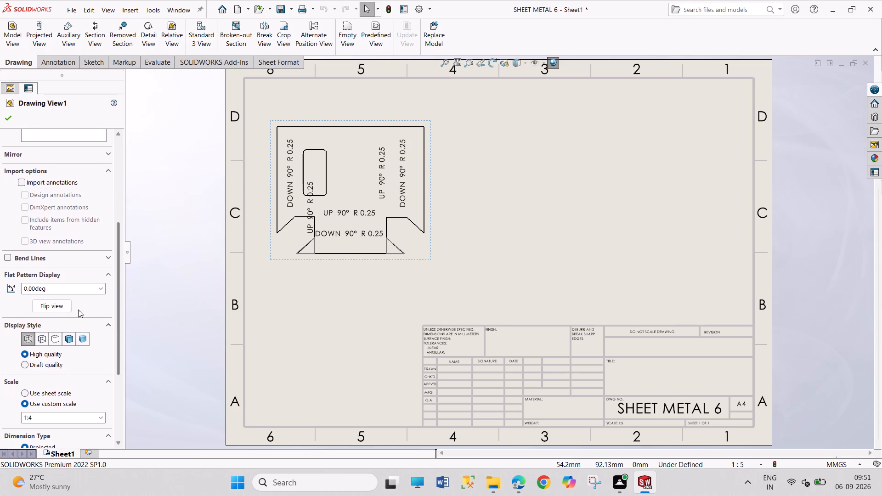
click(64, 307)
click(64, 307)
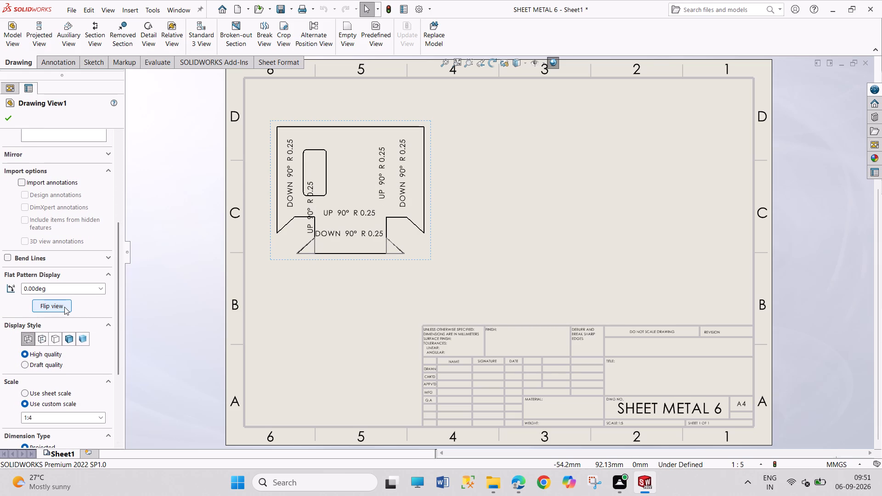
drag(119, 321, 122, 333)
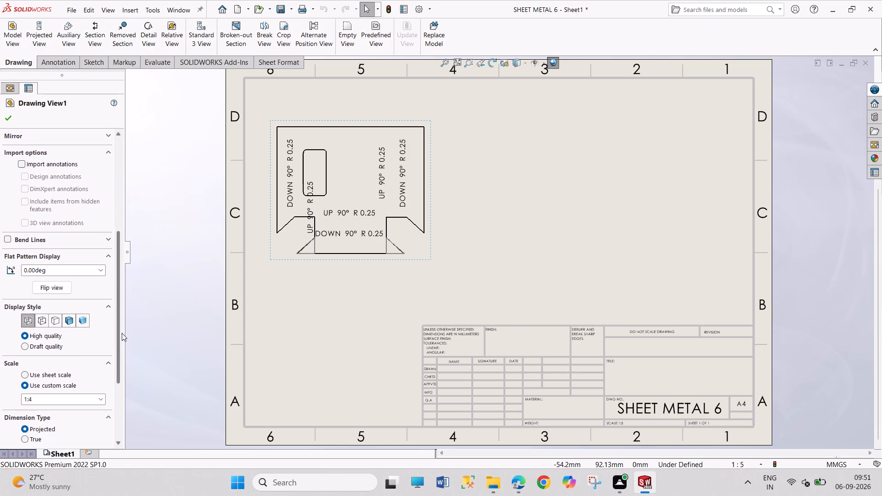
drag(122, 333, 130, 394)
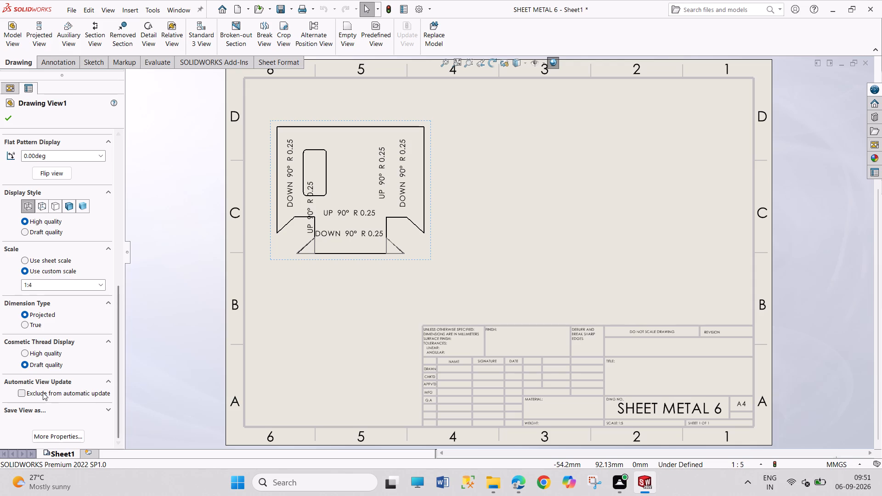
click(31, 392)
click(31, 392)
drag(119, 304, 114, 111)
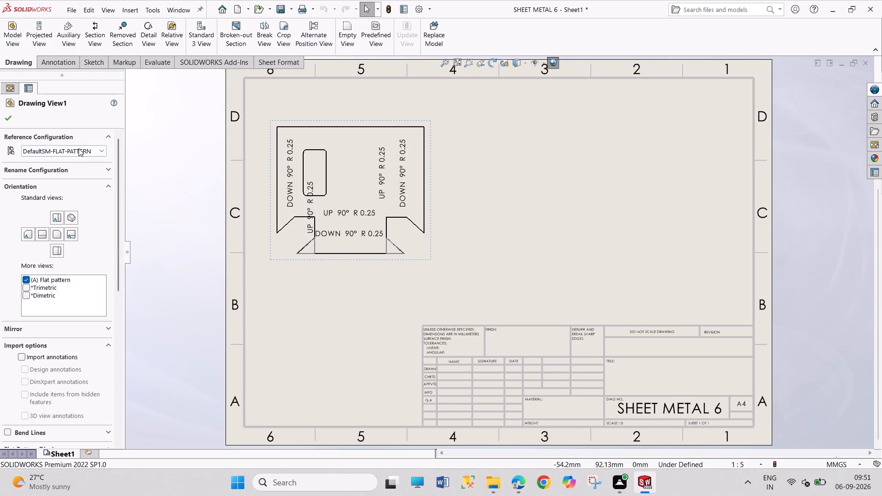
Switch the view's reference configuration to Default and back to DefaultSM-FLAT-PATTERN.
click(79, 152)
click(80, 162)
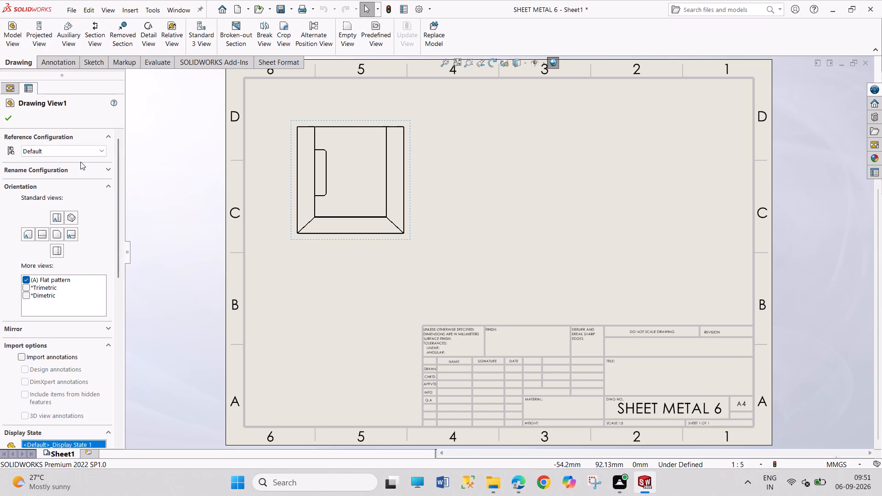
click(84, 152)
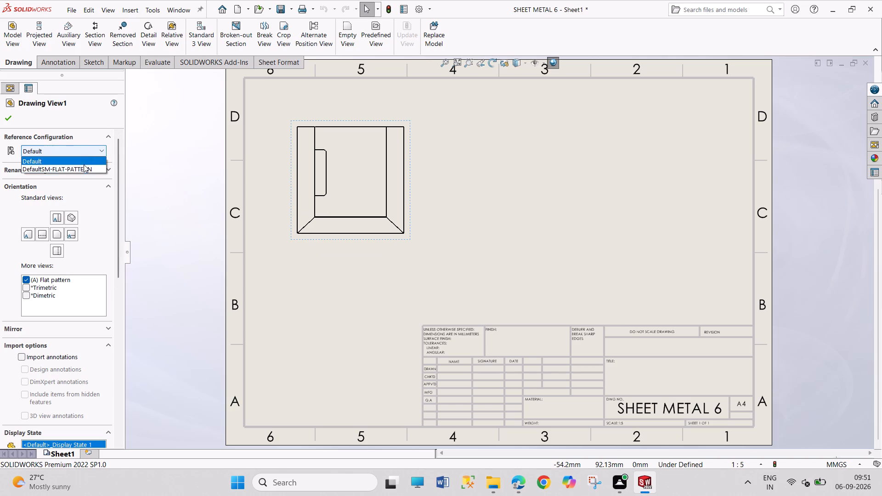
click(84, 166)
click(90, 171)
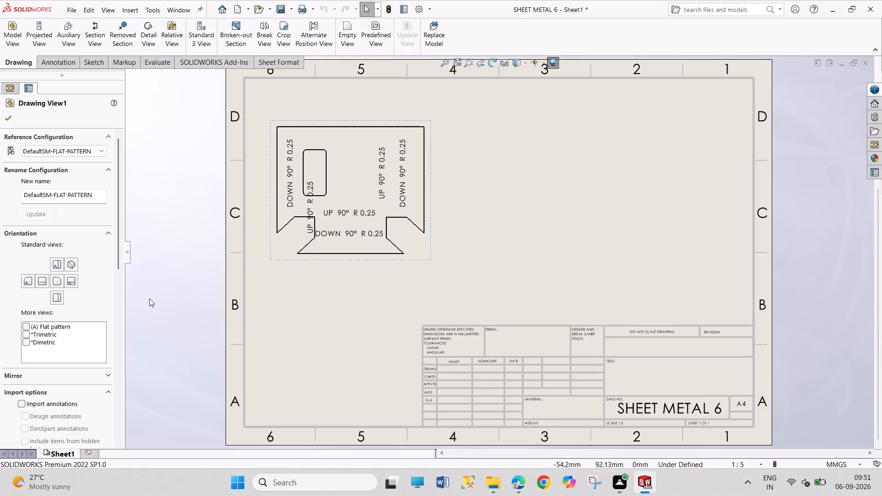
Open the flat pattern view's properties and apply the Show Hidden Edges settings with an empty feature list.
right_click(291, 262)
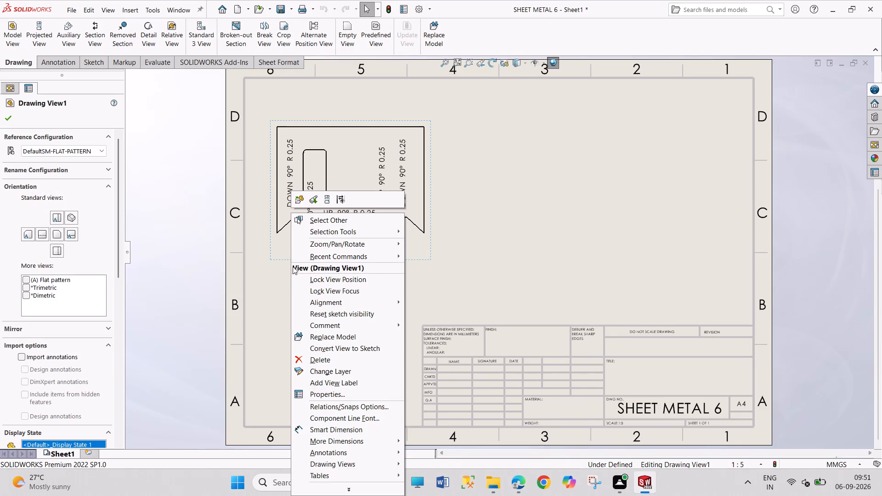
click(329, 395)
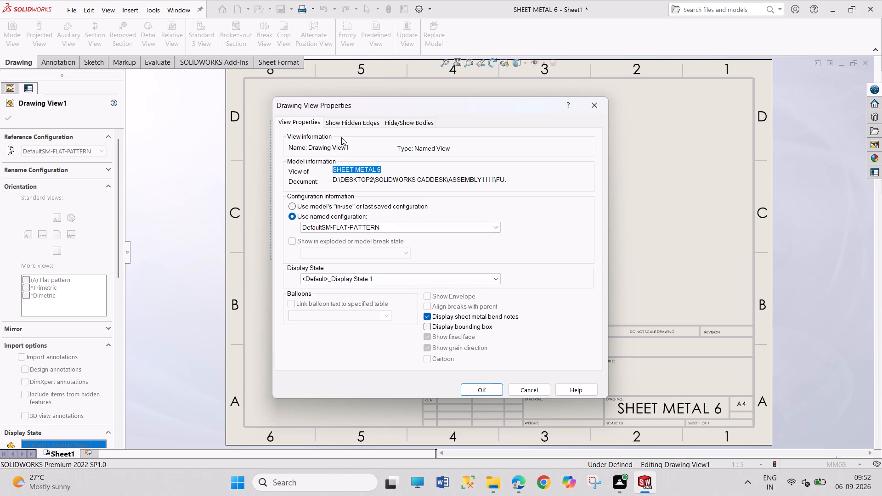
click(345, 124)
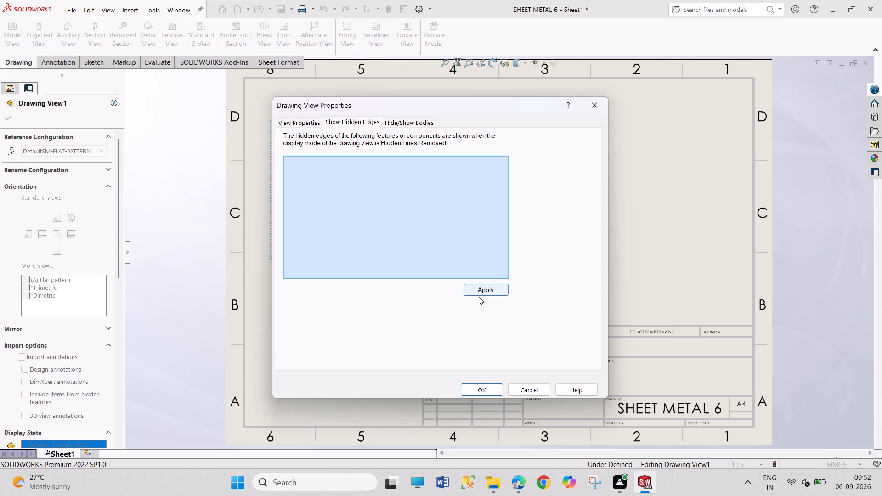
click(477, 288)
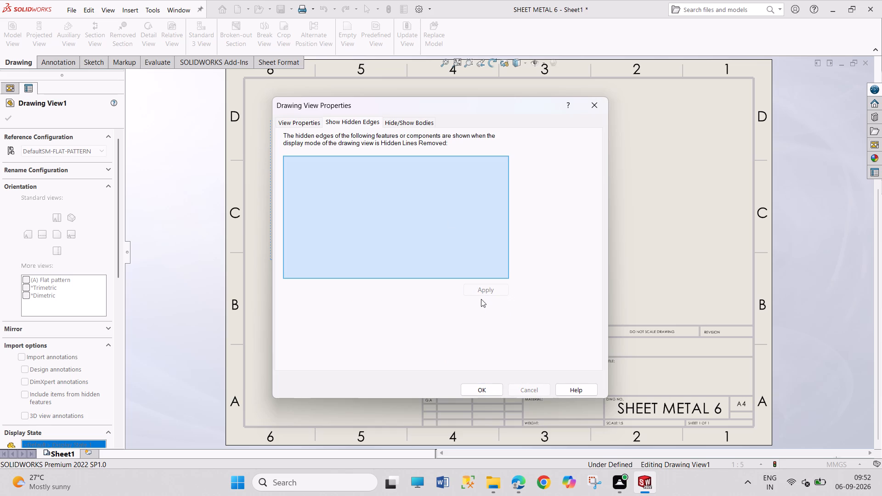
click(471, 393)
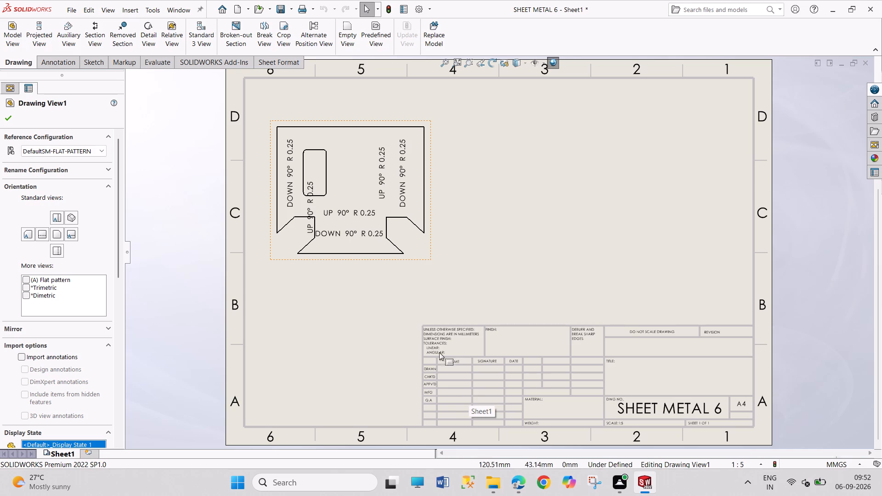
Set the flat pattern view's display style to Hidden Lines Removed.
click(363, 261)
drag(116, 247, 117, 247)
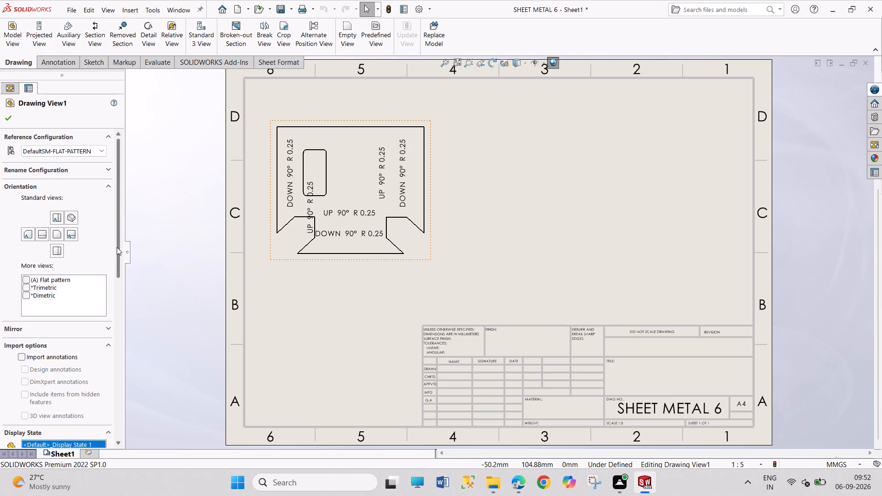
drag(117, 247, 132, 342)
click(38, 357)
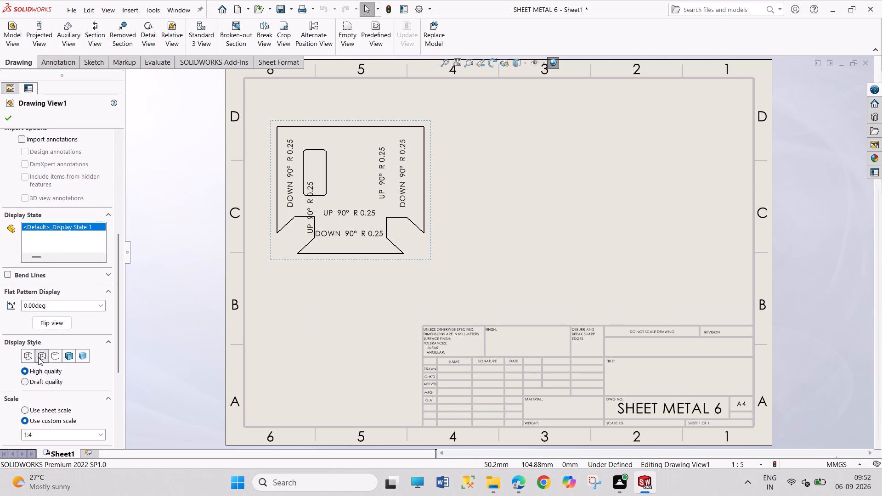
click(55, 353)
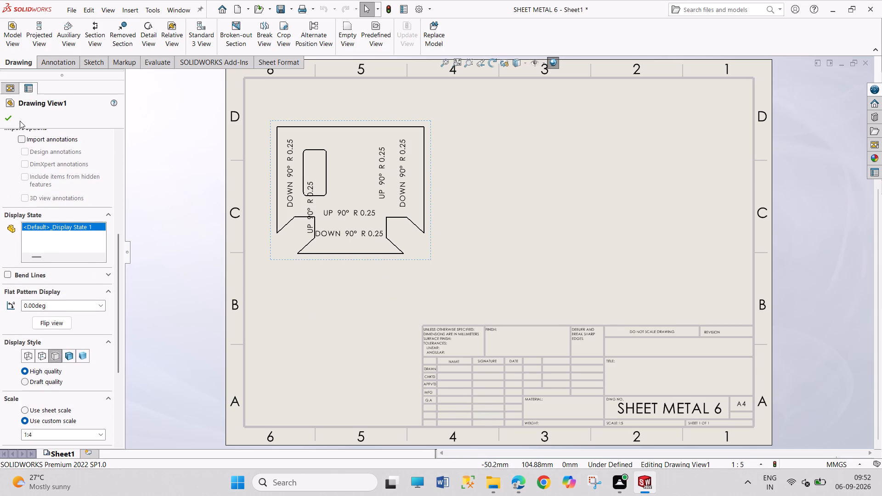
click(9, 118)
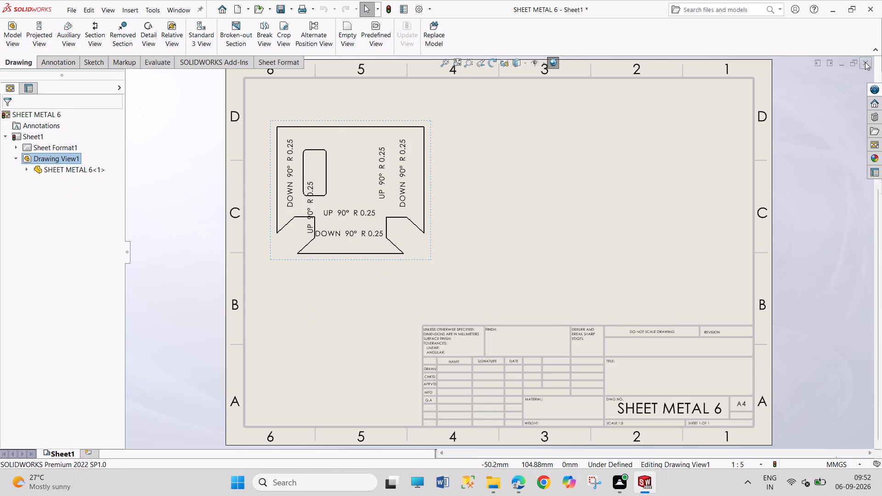
Close the SHEET METAL 6 drawing without saving the modified documents, going back to the part.
click(865, 62)
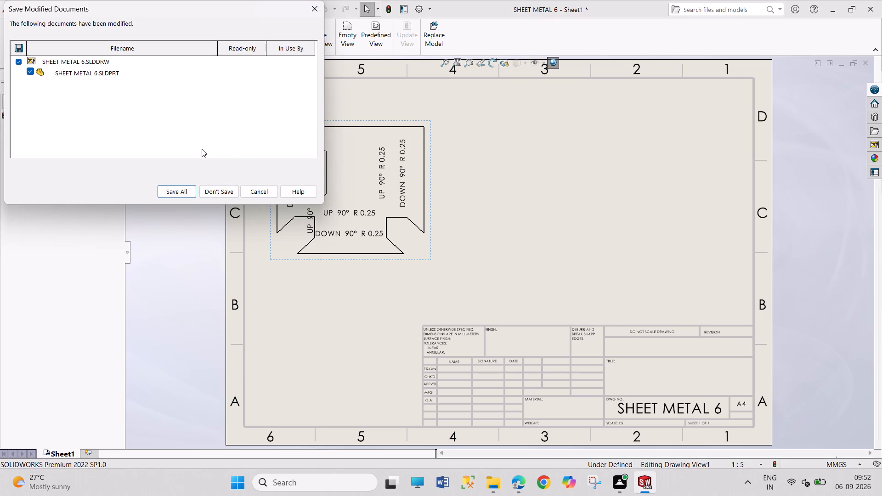
click(222, 195)
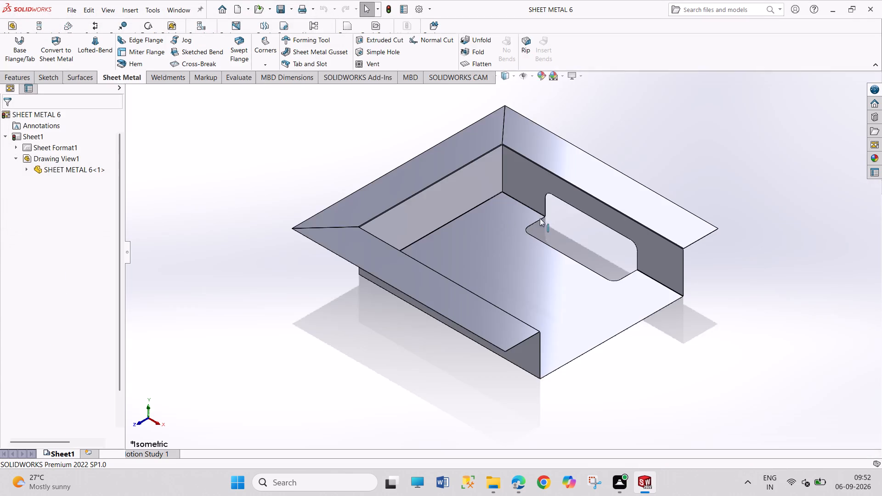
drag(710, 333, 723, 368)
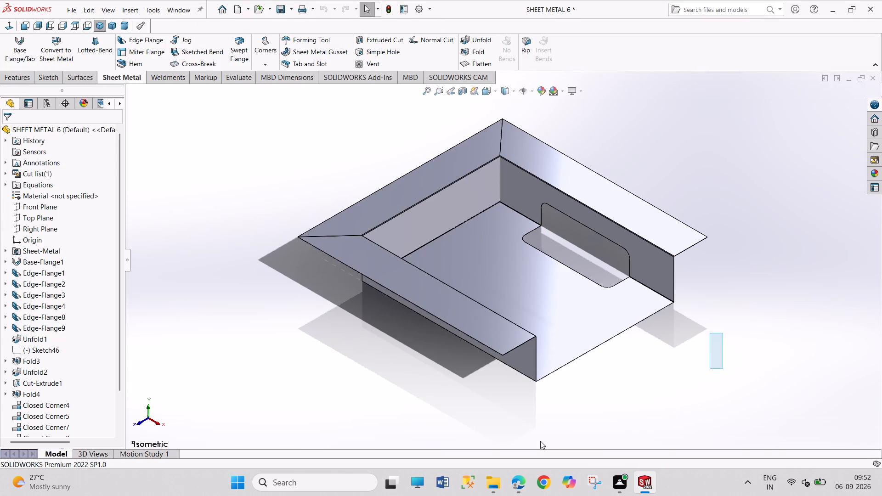
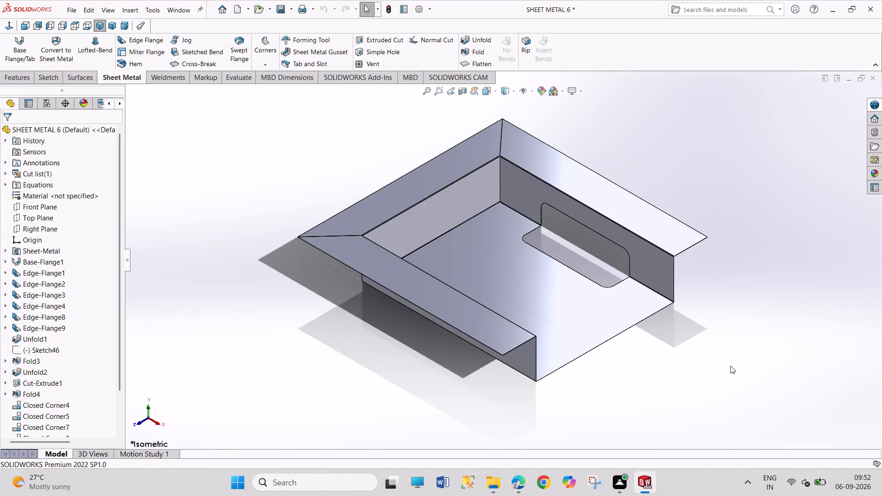
Examine the bend where the base meets the long wall flange of the sheet metal part.
middle_drag(712, 369, 677, 355)
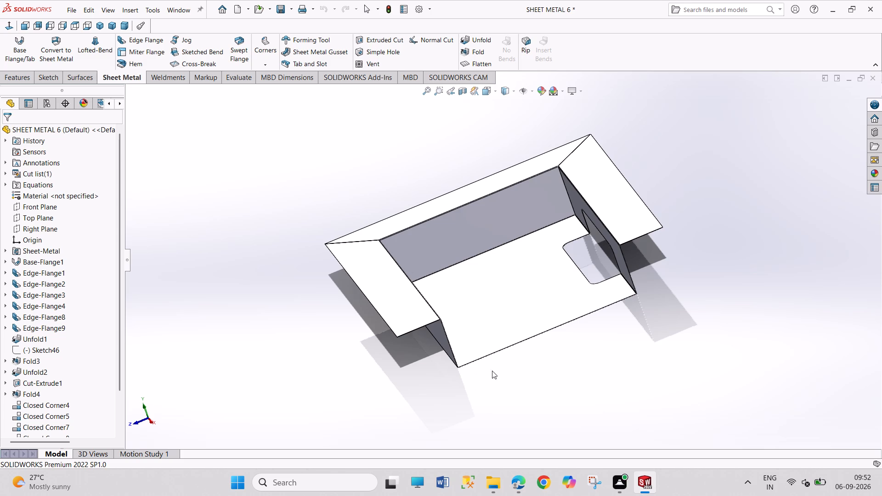
scroll(514, 381, up, 3)
scroll(520, 271, down, 4)
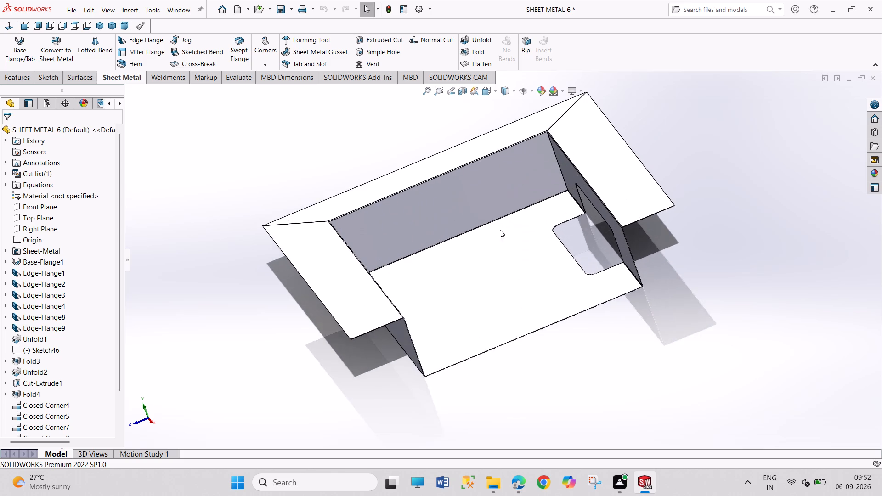
scroll(481, 229, down, 4)
scroll(457, 259, down, 16)
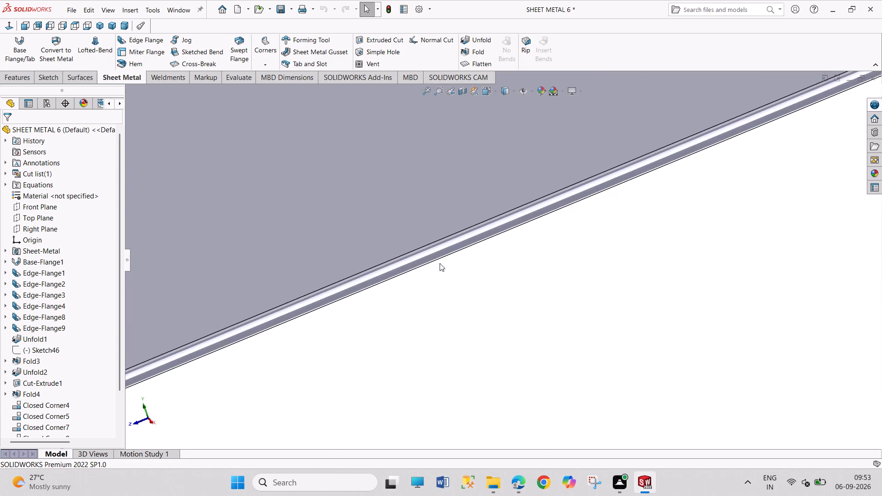
scroll(440, 263, down, 12)
scroll(440, 263, up, 13)
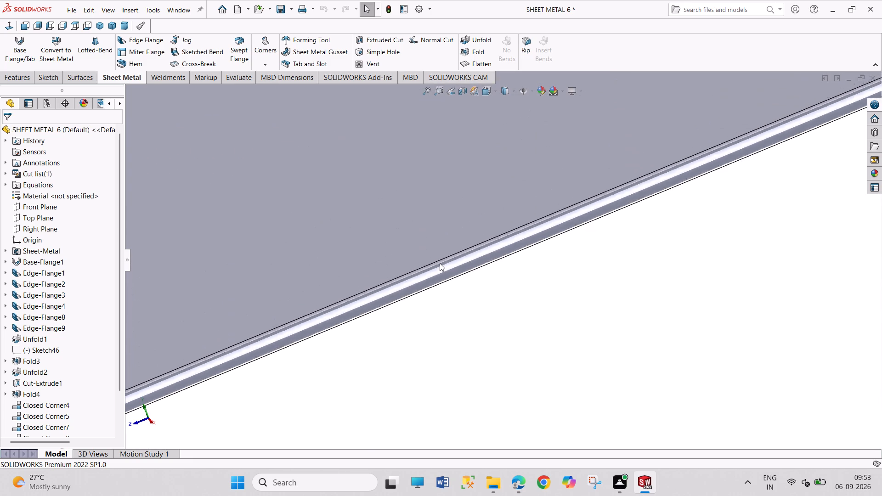
scroll(440, 263, up, 16)
scroll(440, 271, up, 5)
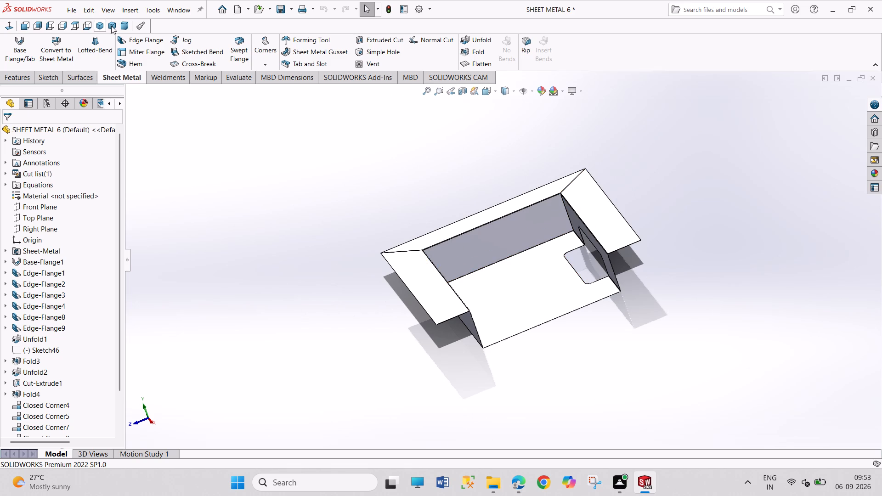
Inspect the mitred corner gap between the two adjoining top flanges at Closed Corner4, from above and below.
click(96, 26)
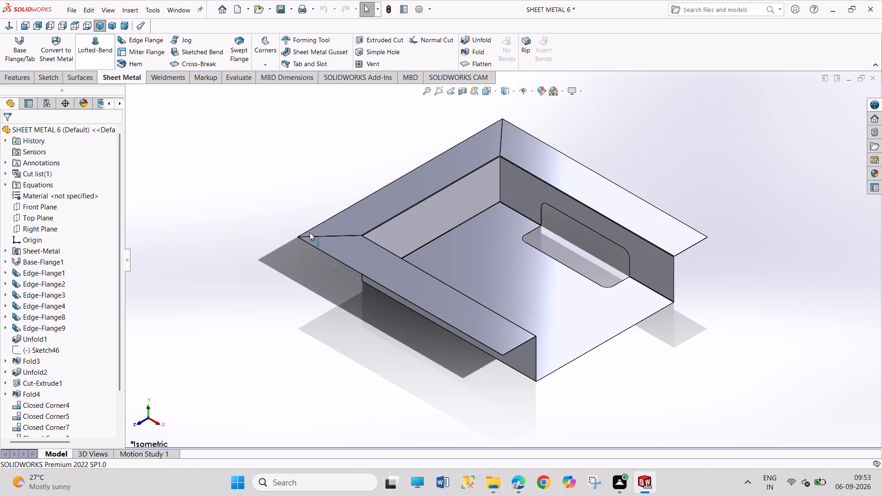
scroll(332, 242, down, 4)
scroll(364, 224, down, 4)
scroll(369, 261, down, 4)
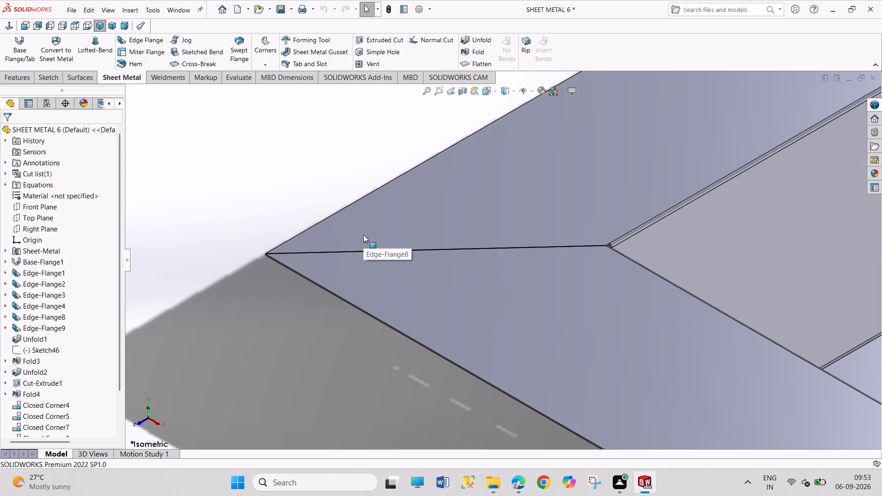
middle_drag(368, 244, 376, 314)
scroll(383, 264, down, 5)
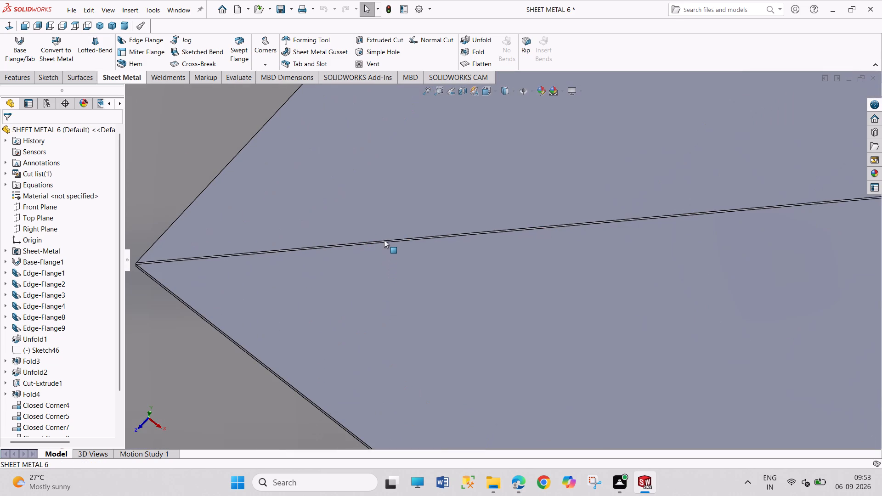
scroll(384, 241, down, 2)
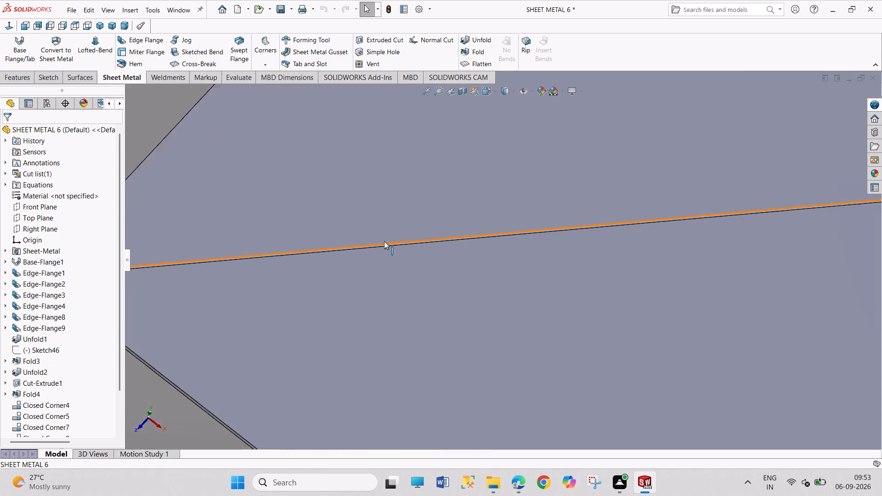
scroll(384, 241, down, 15)
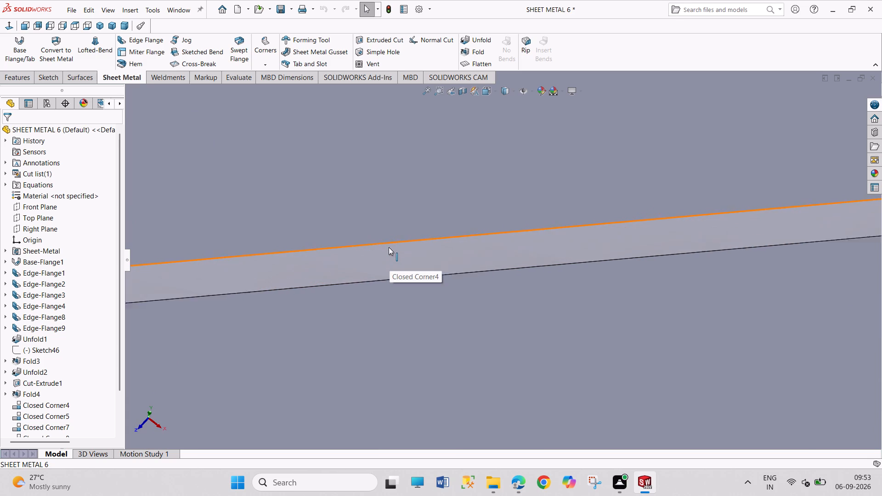
scroll(389, 247, down, 20)
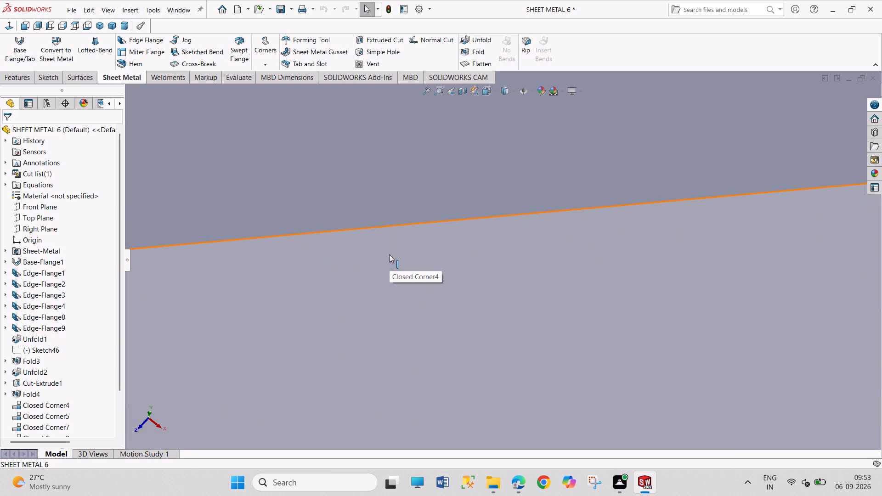
scroll(390, 255, down, 3)
scroll(390, 255, up, 20)
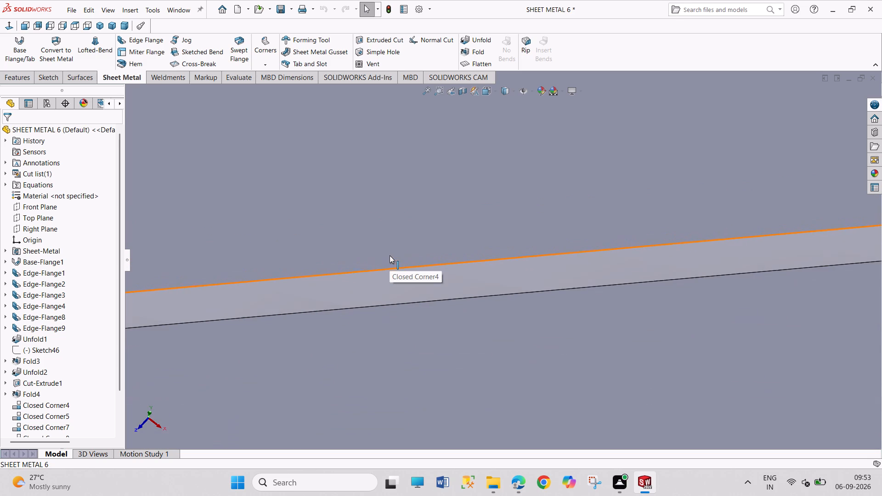
scroll(390, 255, up, 18)
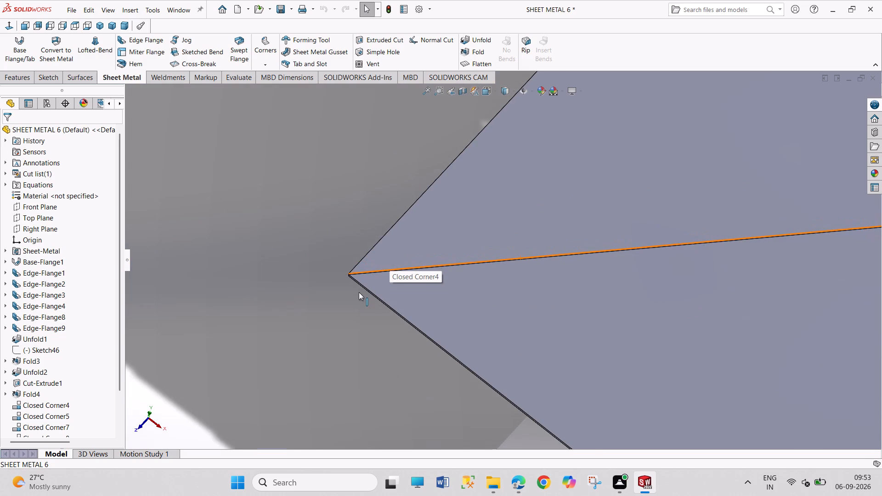
scroll(359, 292, up, 1)
middle_drag(359, 283, 462, 260)
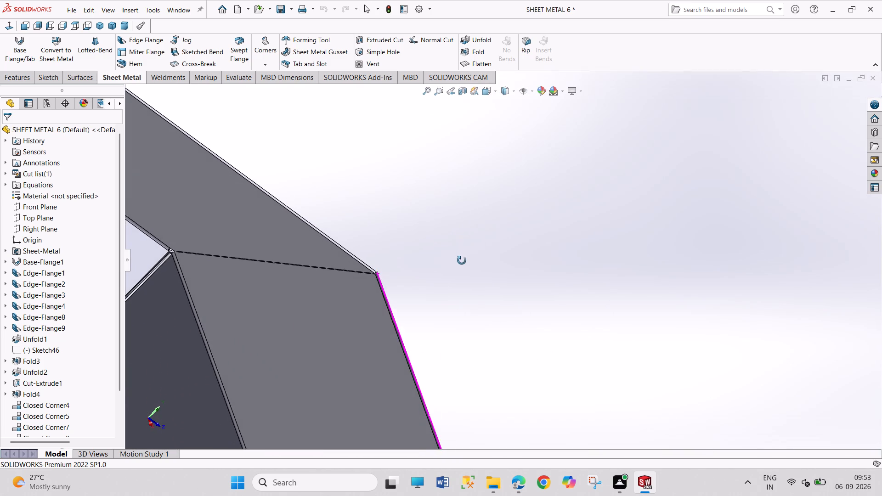
scroll(378, 269, down, 10)
scroll(441, 264, down, 3)
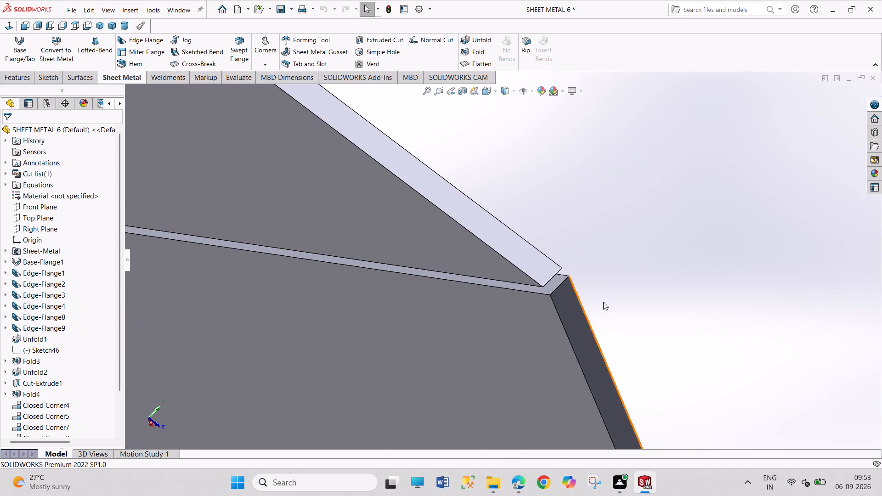
middle_drag(605, 303, 577, 293)
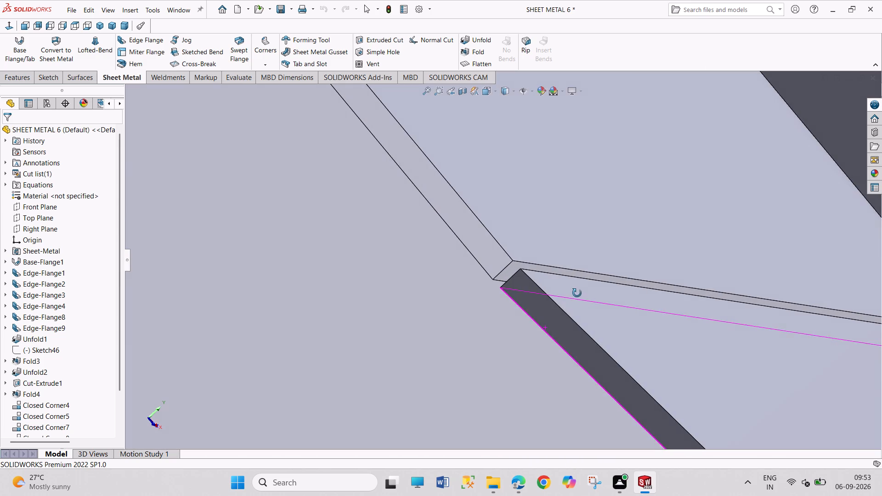
middle_drag(577, 293, 582, 296)
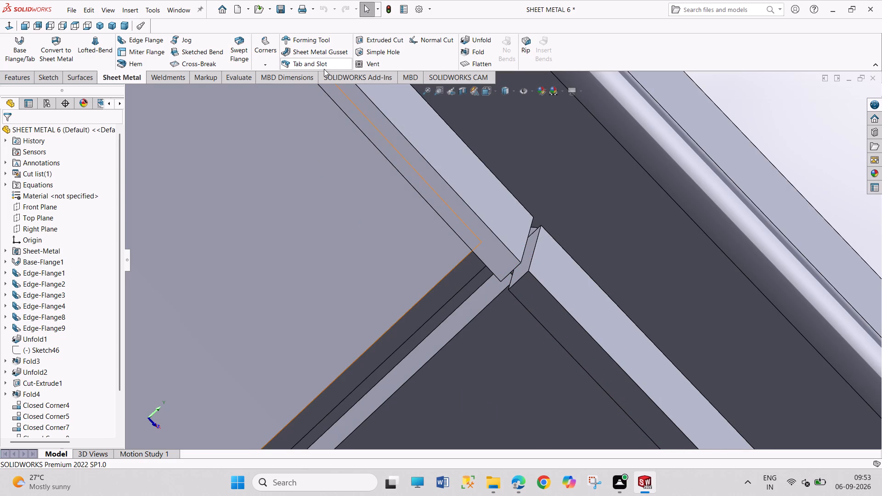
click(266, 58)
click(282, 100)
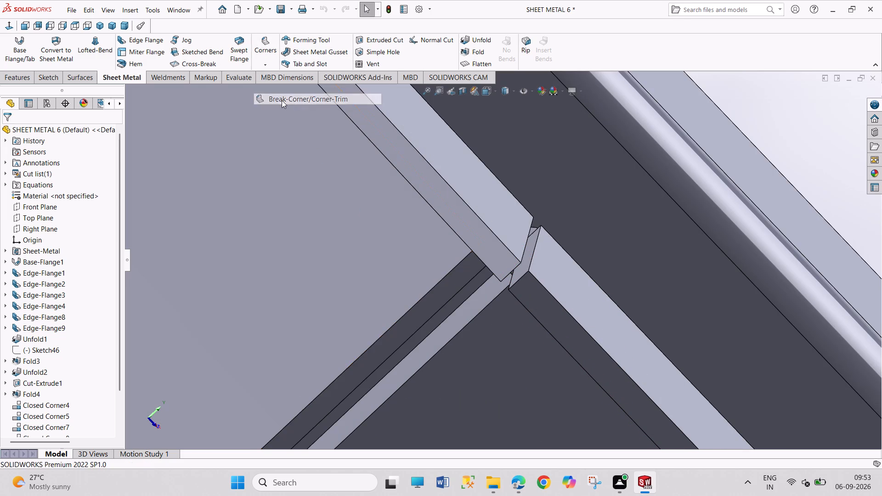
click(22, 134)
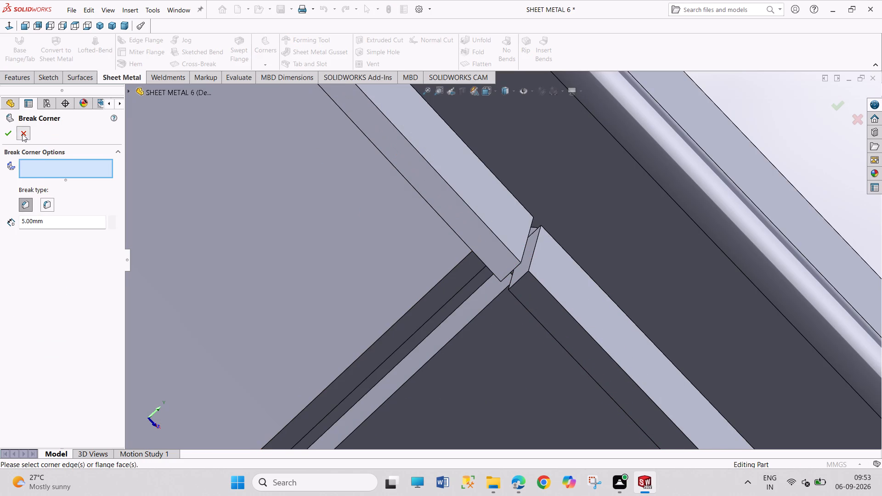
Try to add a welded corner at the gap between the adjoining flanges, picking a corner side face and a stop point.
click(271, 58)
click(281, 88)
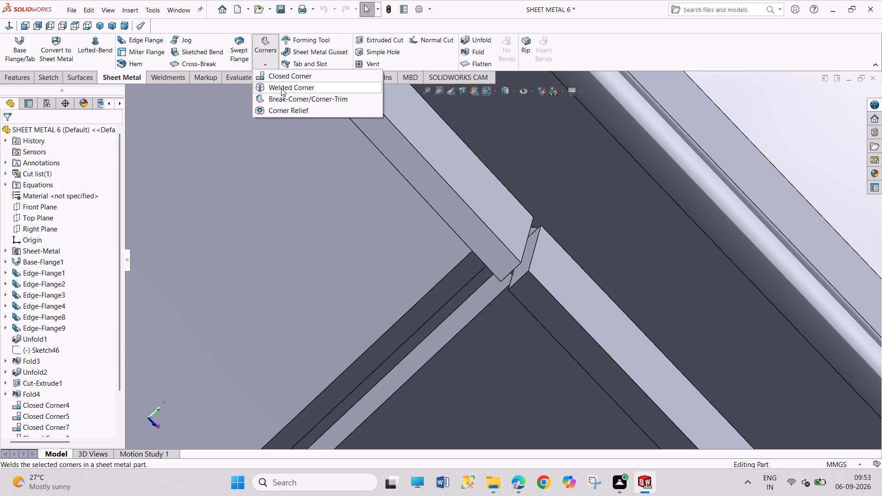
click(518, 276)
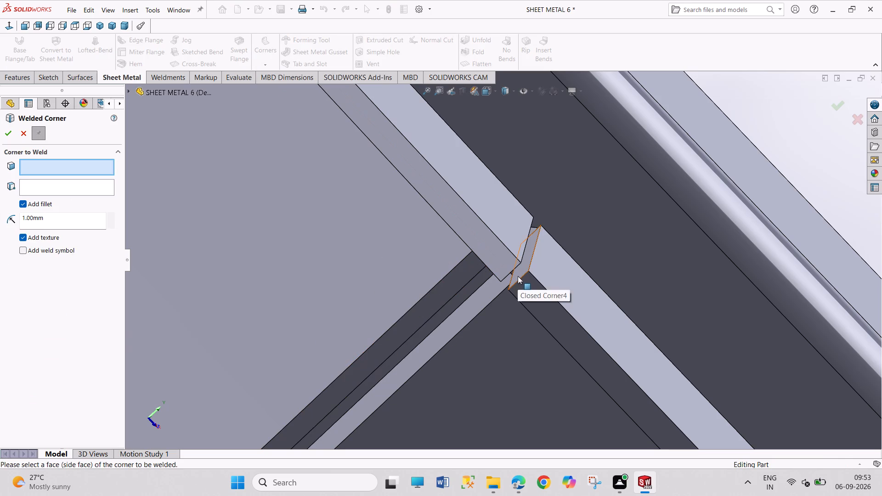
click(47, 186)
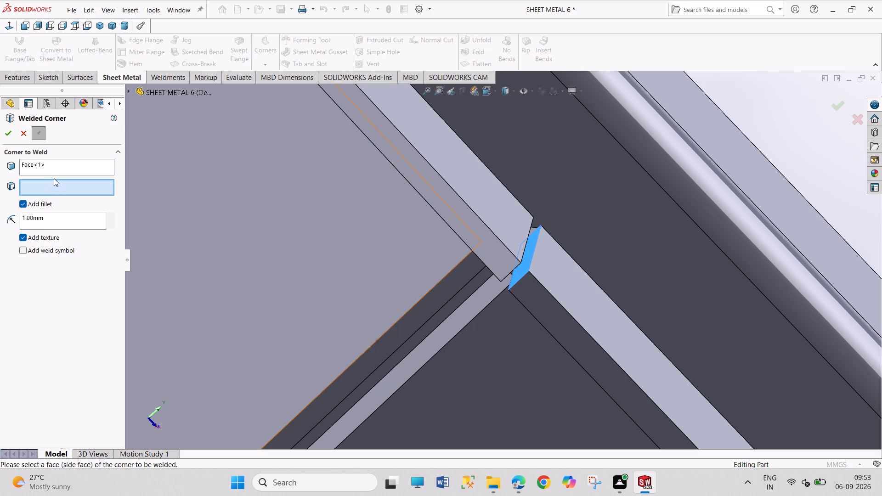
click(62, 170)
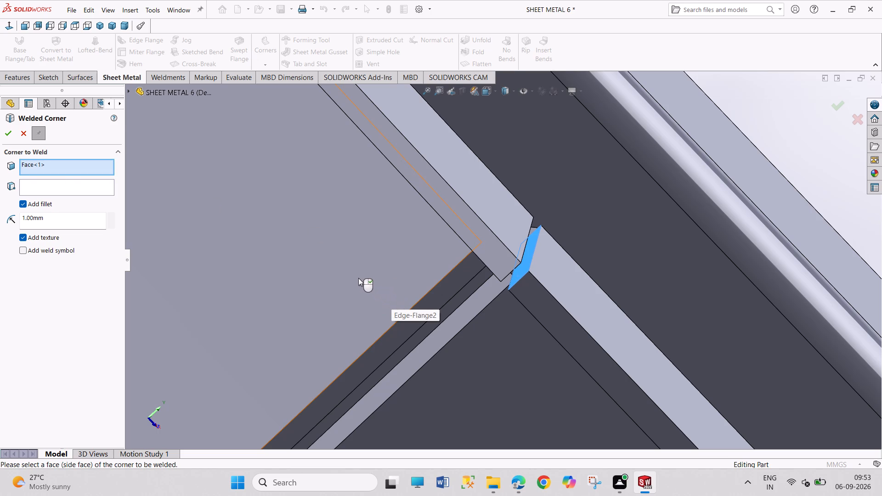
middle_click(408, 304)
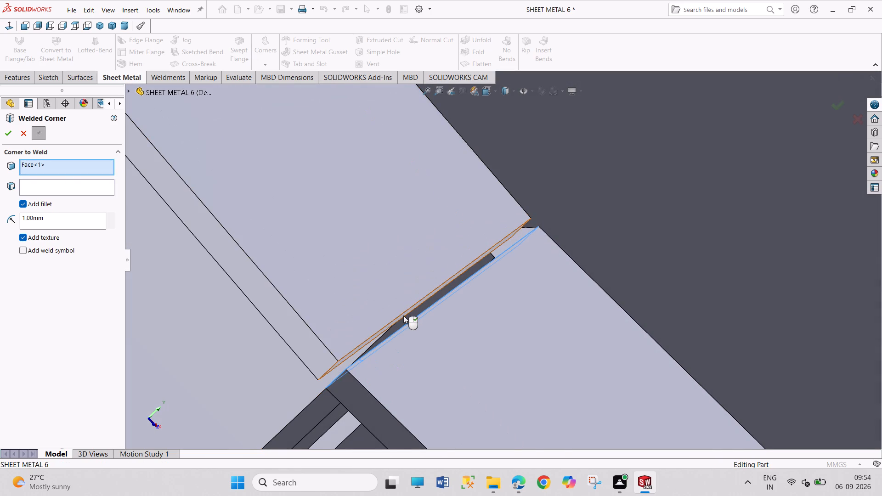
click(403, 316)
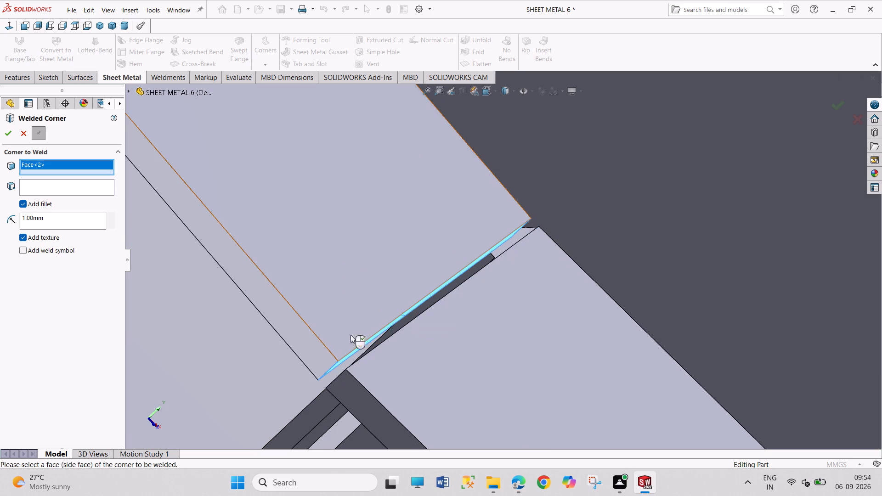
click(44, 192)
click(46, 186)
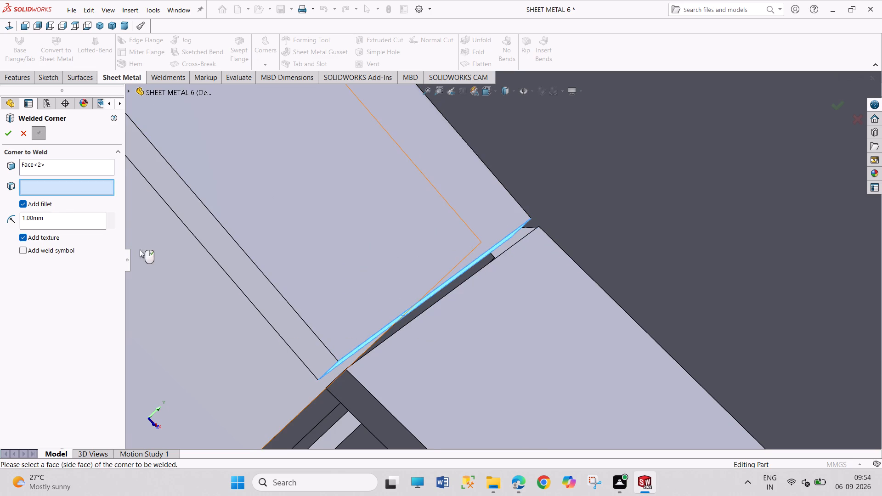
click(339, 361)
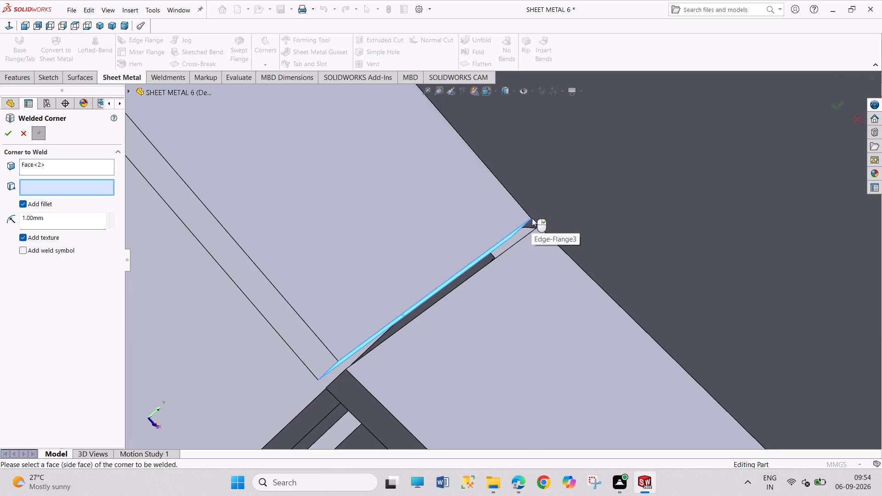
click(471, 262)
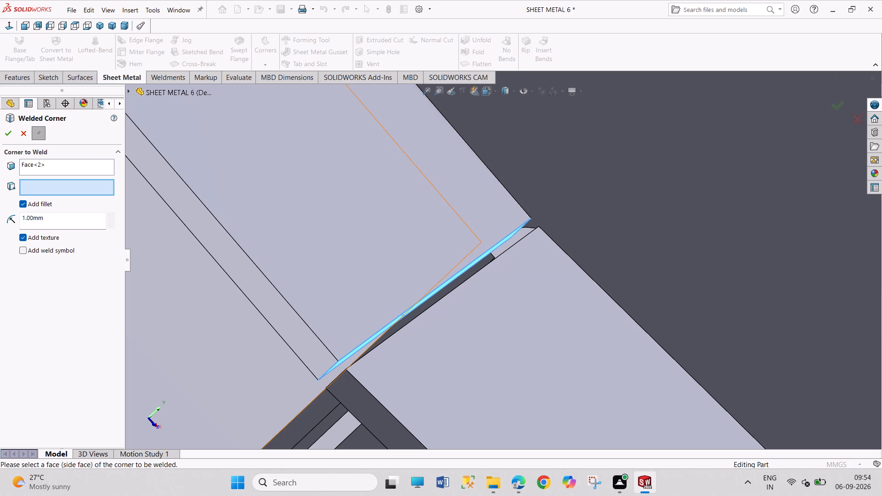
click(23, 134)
Save the SHEET METAL 6 part.
scroll(330, 310, up, 3)
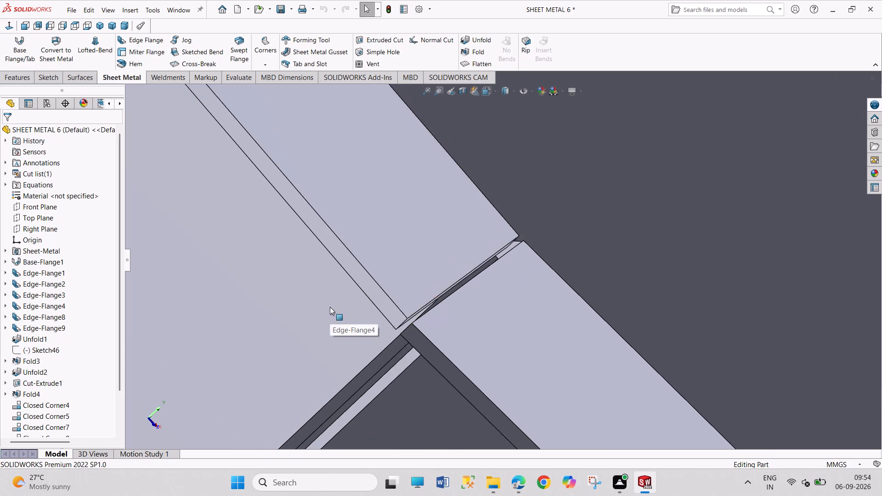
scroll(330, 307, up, 9)
scroll(380, 282, up, 5)
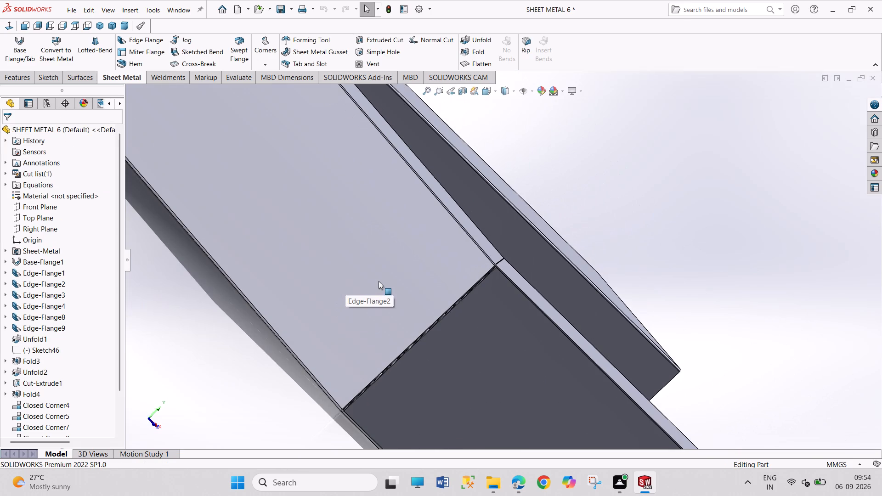
scroll(379, 281, up, 5)
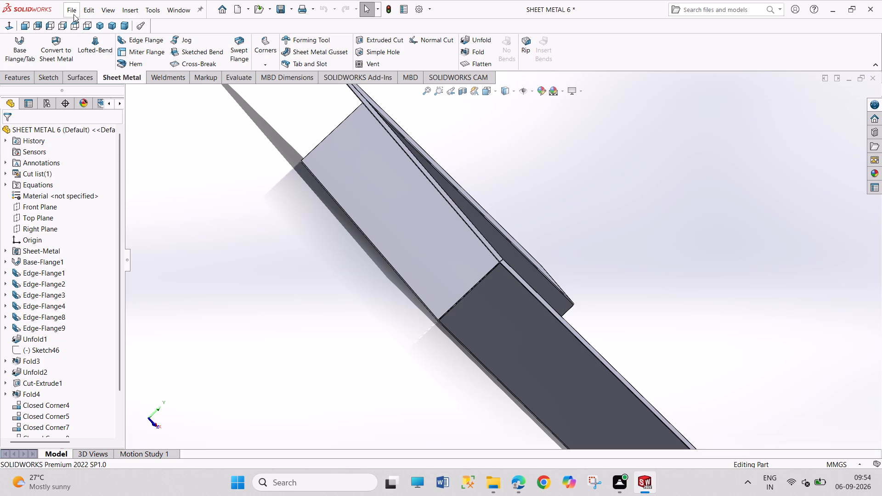
click(73, 14)
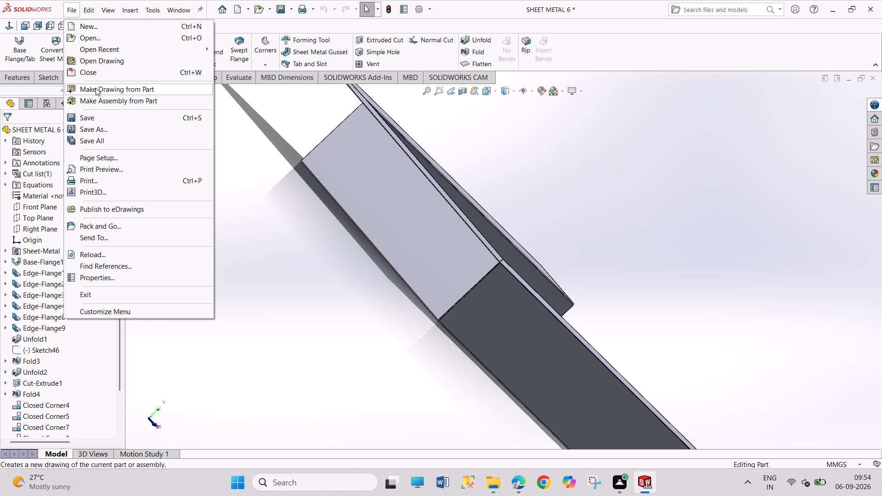
click(101, 117)
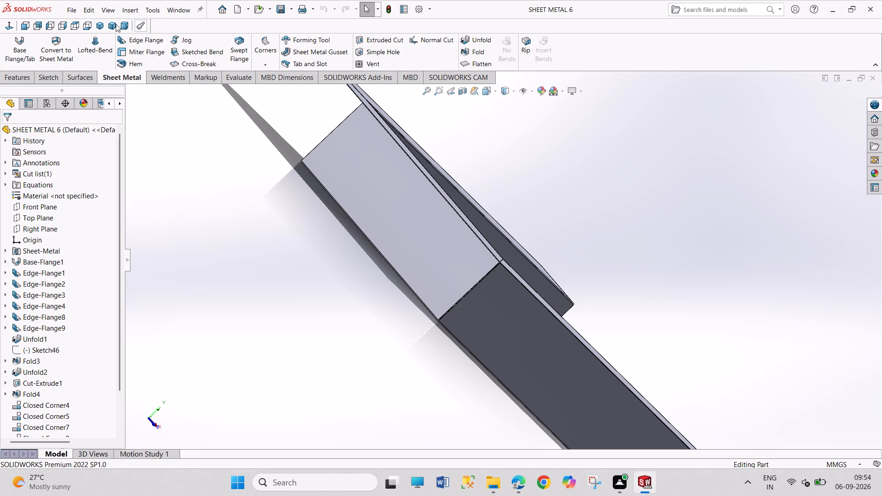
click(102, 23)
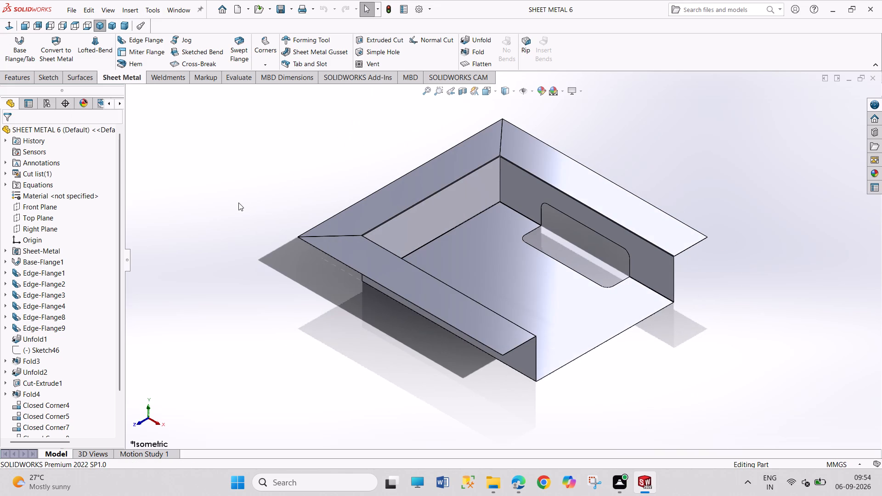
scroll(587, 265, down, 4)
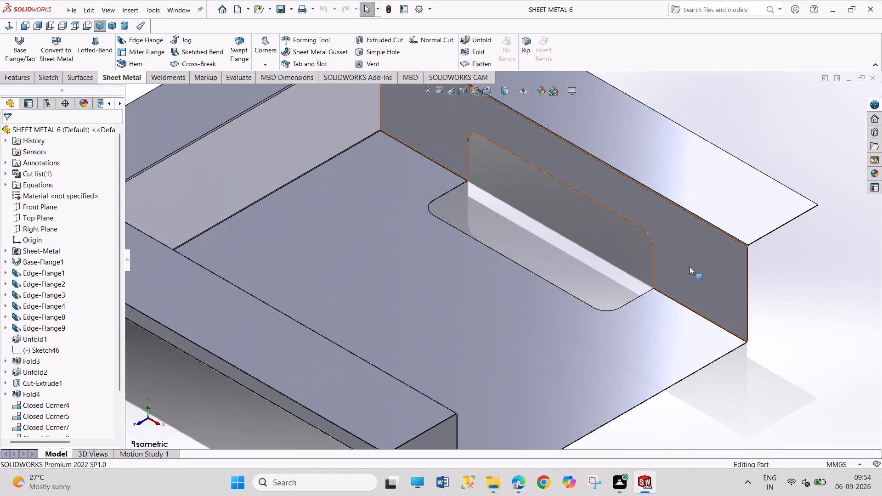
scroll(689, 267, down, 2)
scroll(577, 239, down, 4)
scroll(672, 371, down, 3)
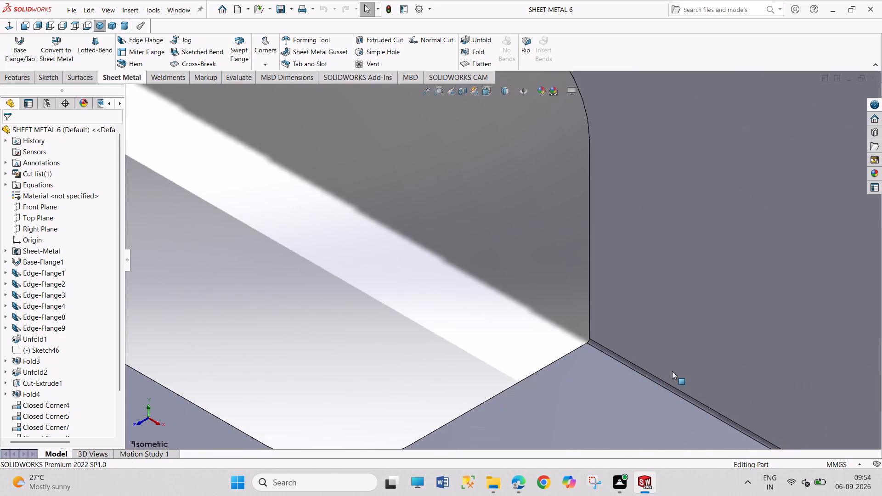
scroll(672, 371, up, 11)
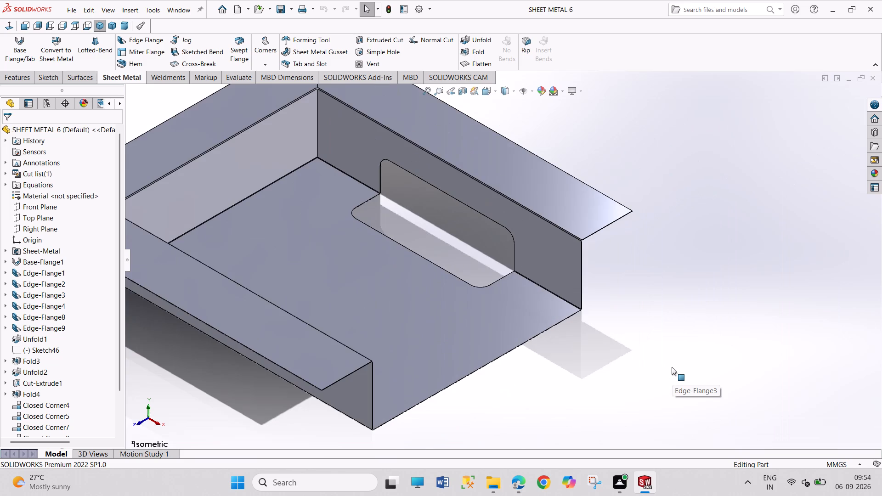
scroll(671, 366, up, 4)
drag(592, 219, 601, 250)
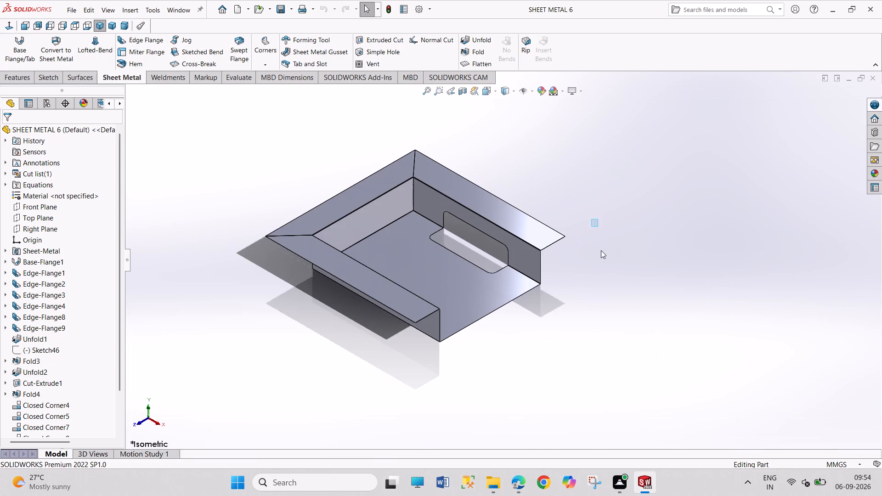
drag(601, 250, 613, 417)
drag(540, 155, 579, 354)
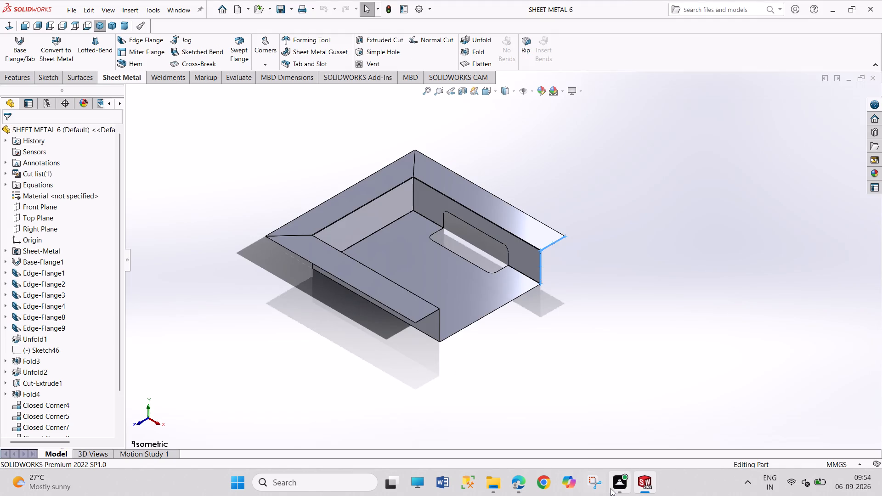
Switch to the SOLID MODELLING PDF in Edge and capture a snip of the full Exercise 7 sheet page.
click(512, 474)
scroll(470, 349, down, 11)
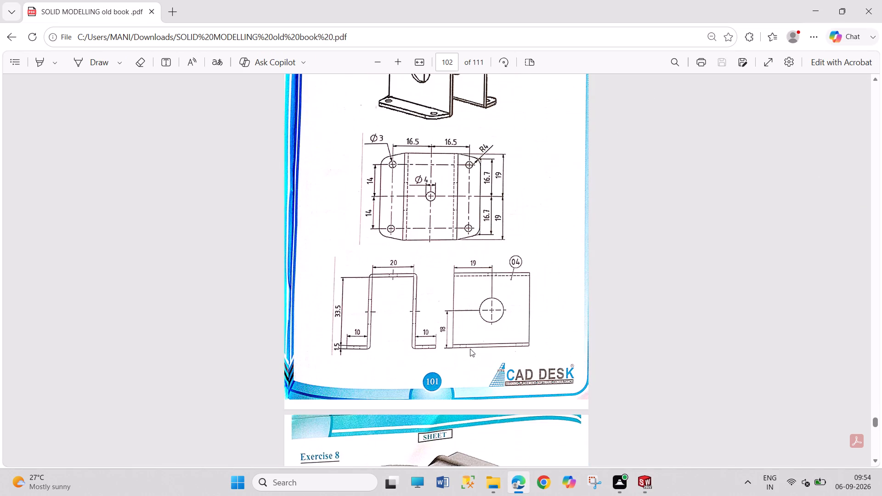
scroll(470, 349, up, 3)
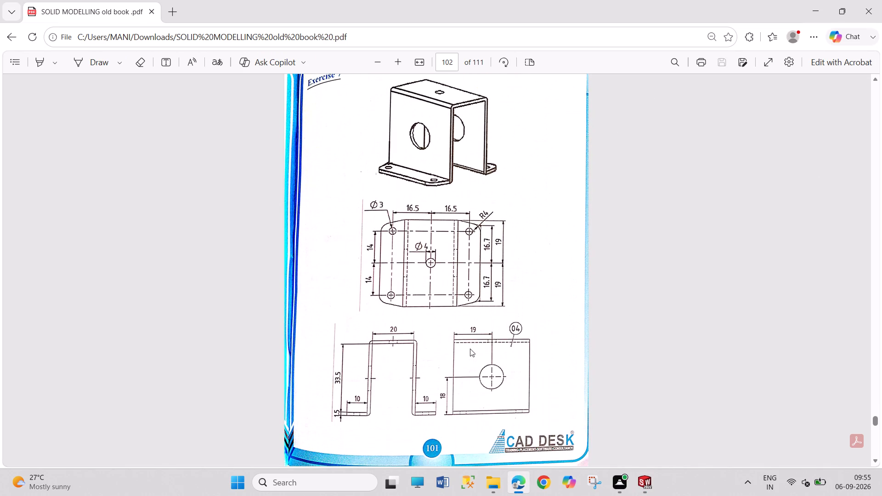
scroll(456, 357, up, 1)
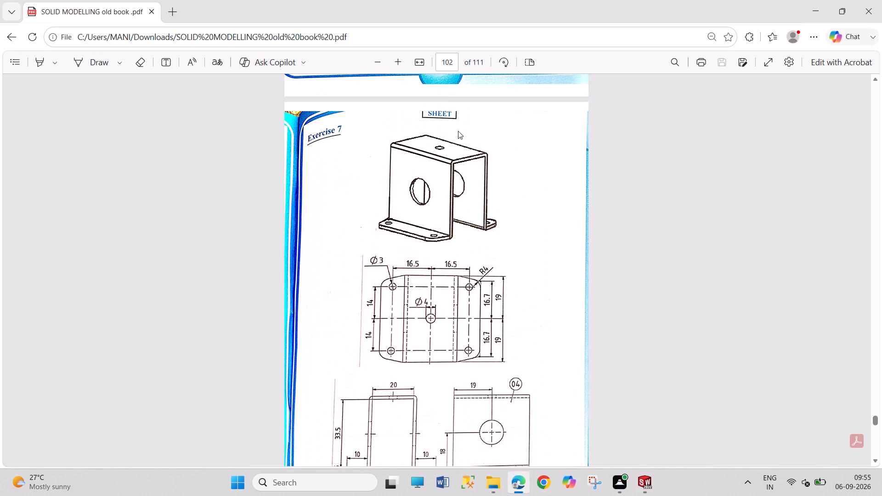
click(381, 65)
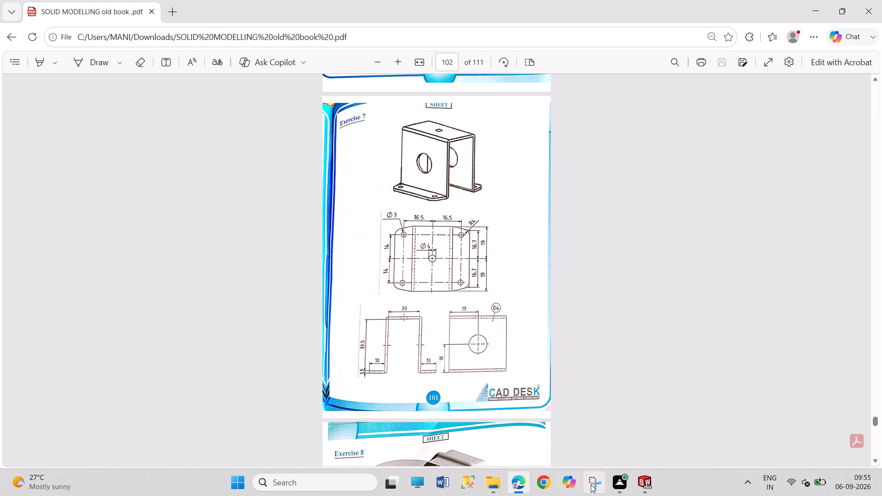
click(591, 485)
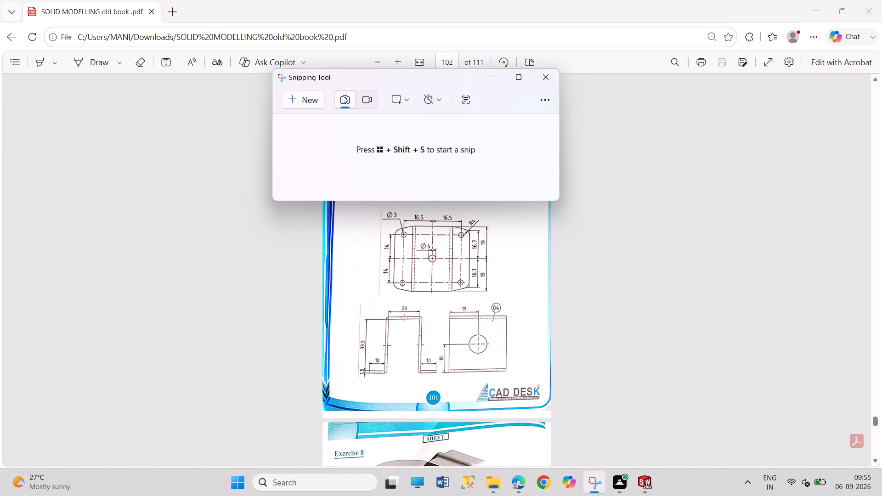
click(322, 102)
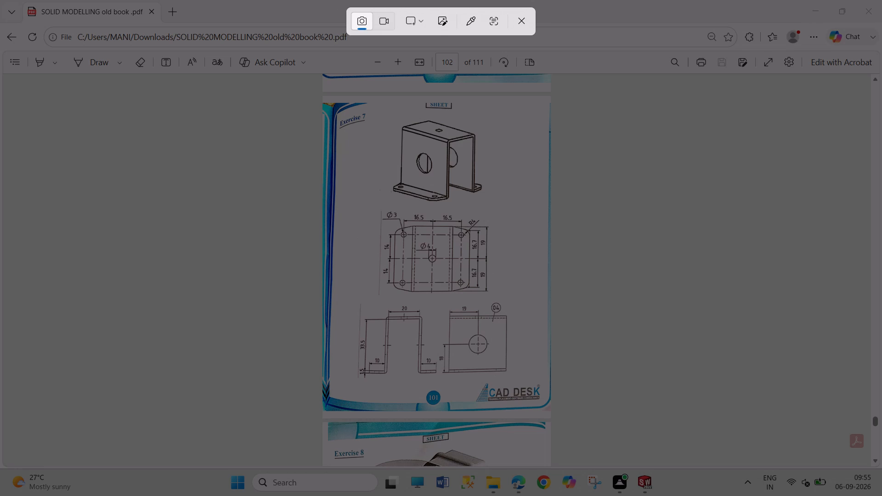
drag(324, 97, 551, 417)
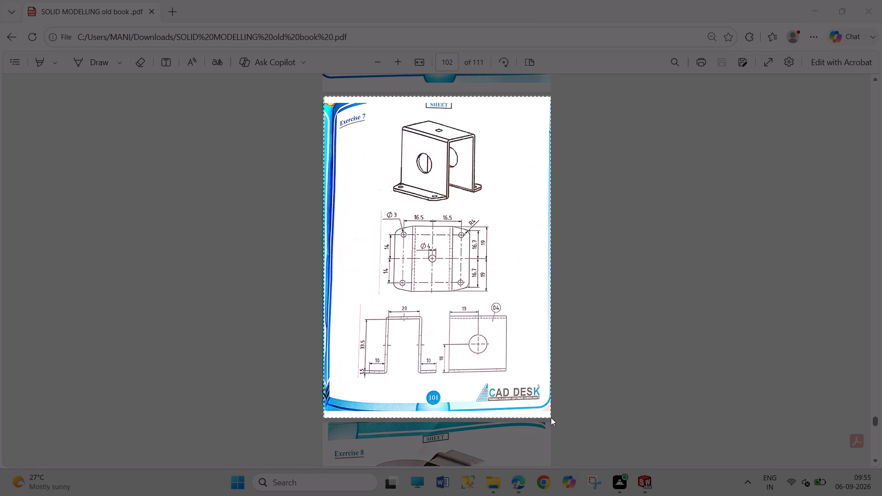
drag(551, 417, 552, 414)
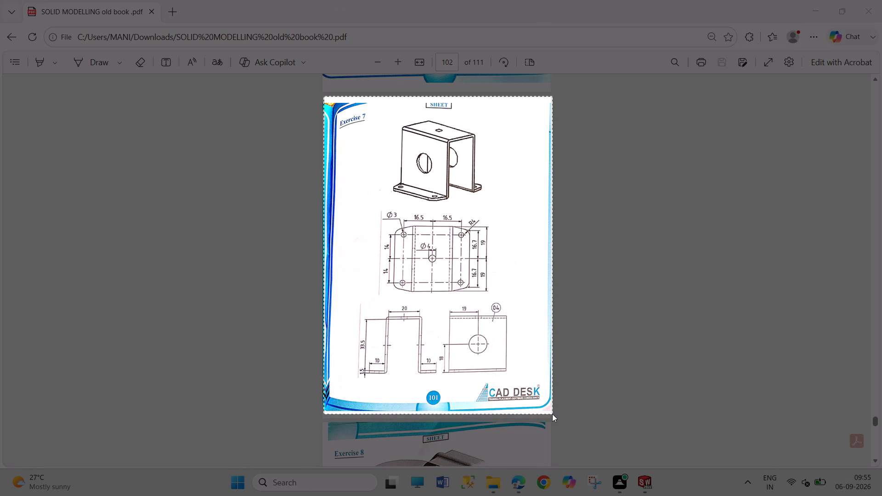
drag(552, 414, 552, 413)
drag(552, 413, 552, 413)
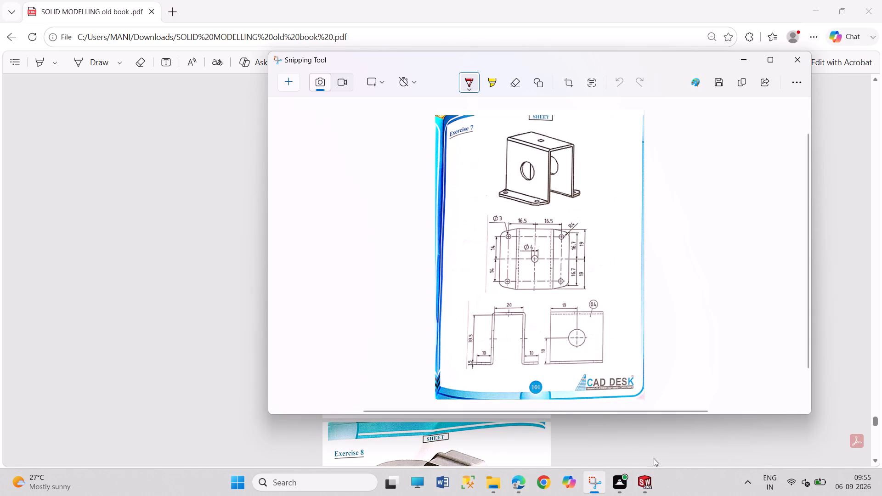
Return to SOLIDWORKS and examine the base's open edge and the neighbouring slotted wall of the tray.
click(645, 477)
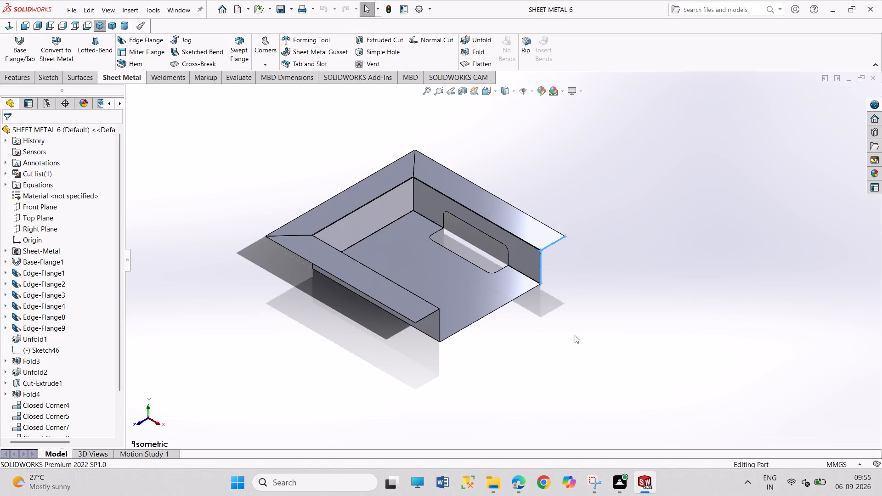
drag(580, 291, 594, 338)
drag(578, 285, 599, 347)
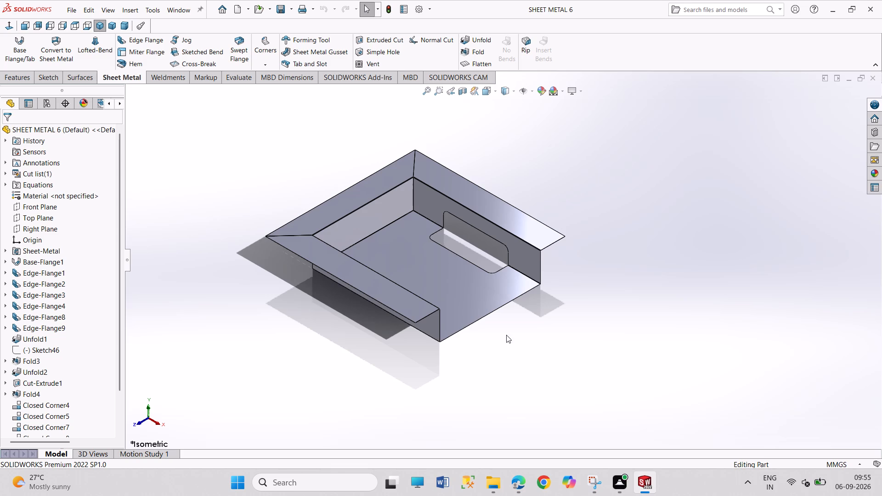
drag(499, 320, 527, 387)
scroll(495, 309, down, 5)
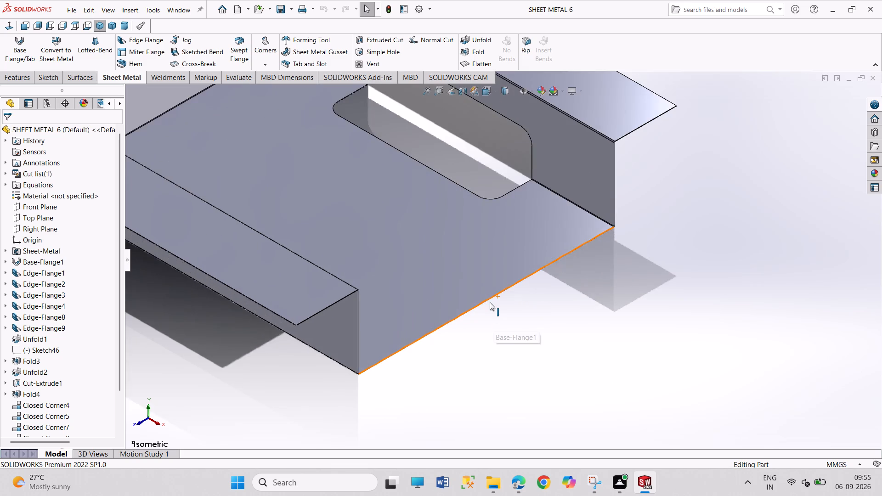
scroll(489, 301, down, 14)
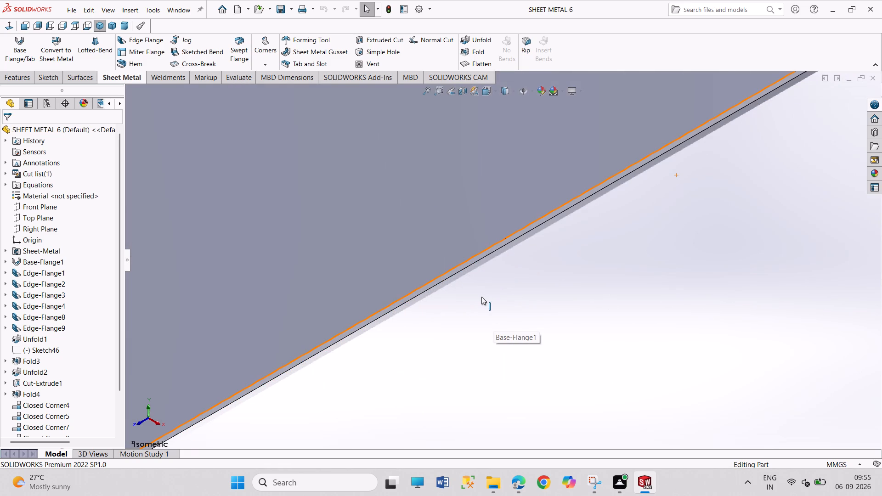
scroll(481, 297, up, 9)
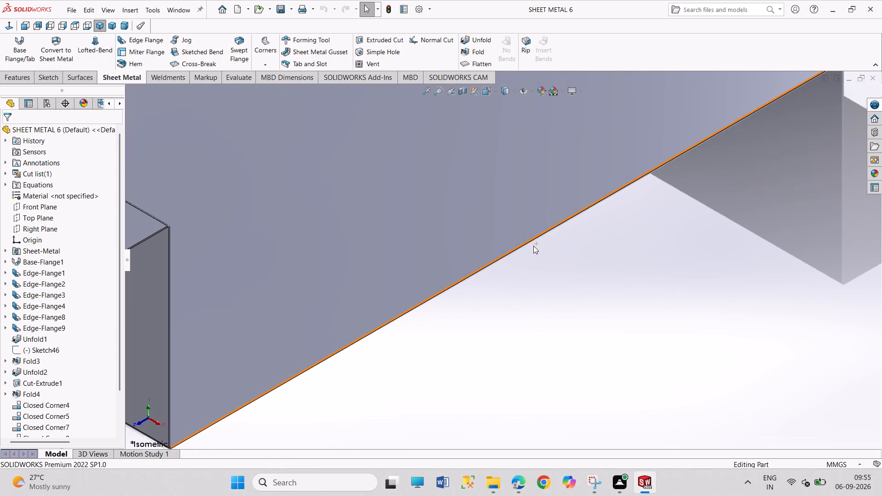
drag(535, 247, 574, 347)
drag(543, 253, 577, 343)
scroll(577, 323, up, 10)
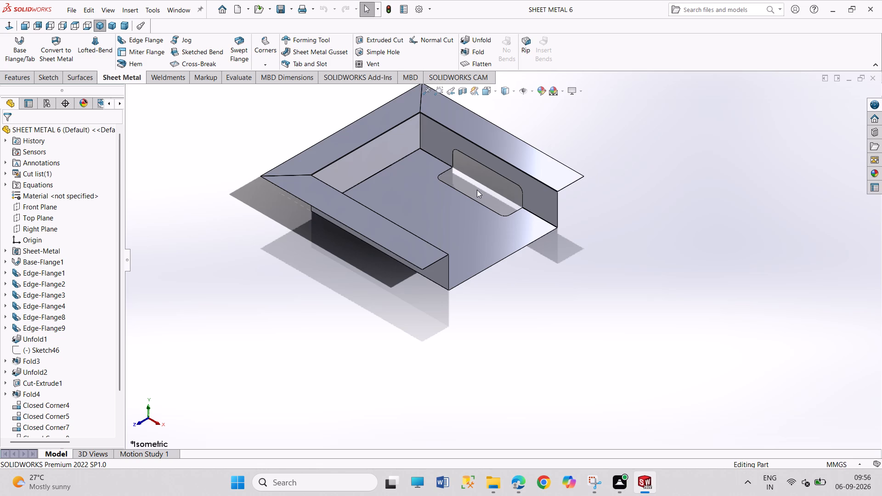
middle_click(392, 203)
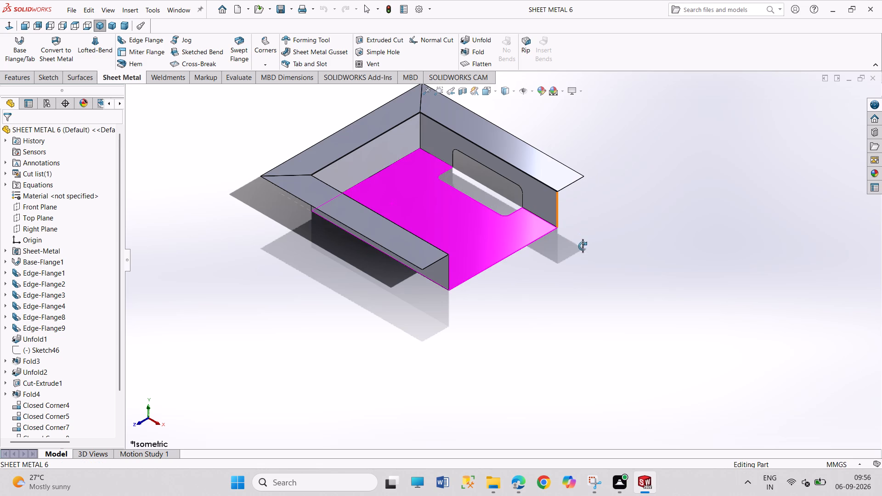
click(578, 267)
click(530, 198)
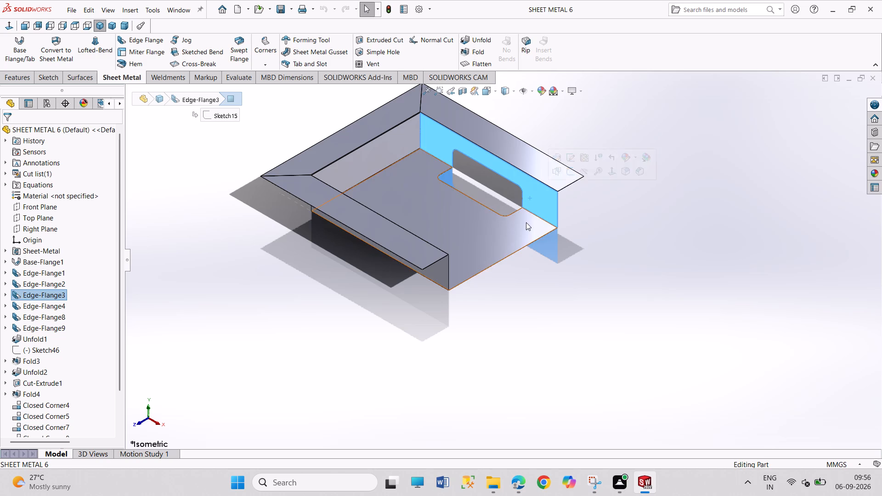
click(526, 223)
click(605, 299)
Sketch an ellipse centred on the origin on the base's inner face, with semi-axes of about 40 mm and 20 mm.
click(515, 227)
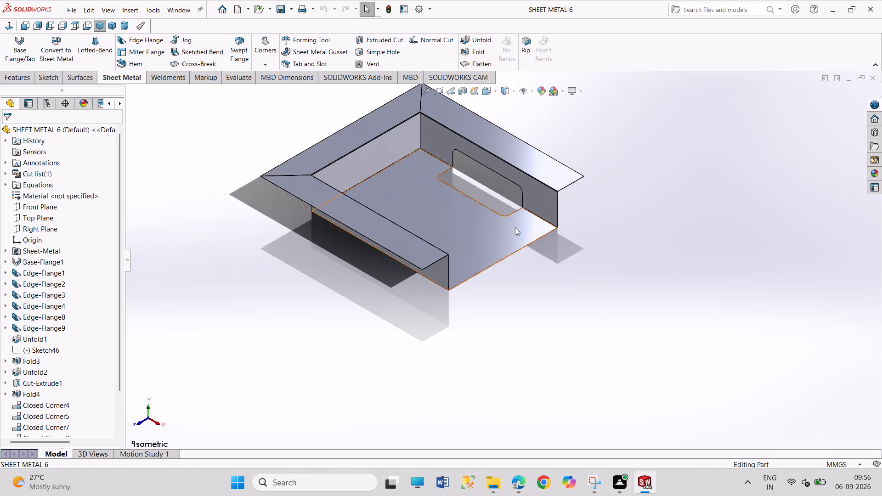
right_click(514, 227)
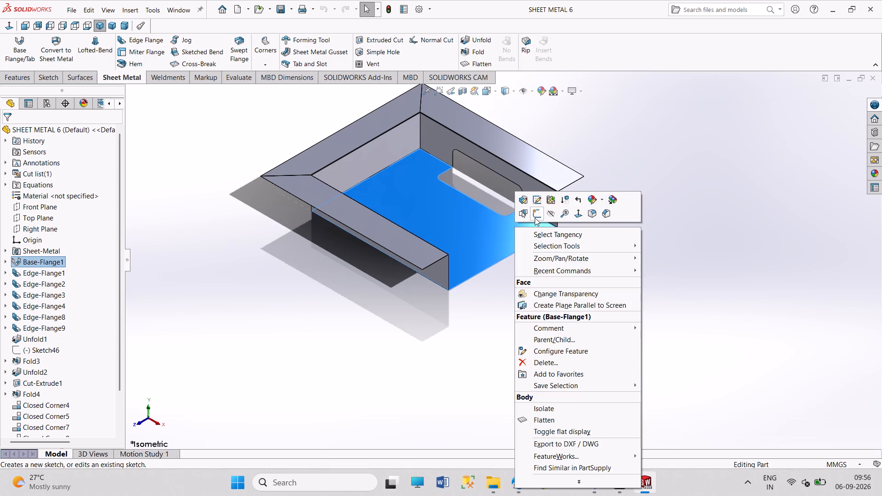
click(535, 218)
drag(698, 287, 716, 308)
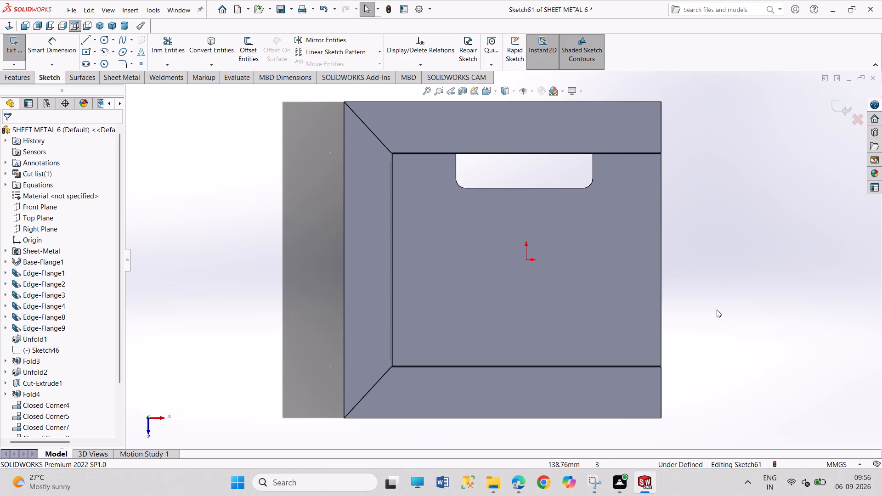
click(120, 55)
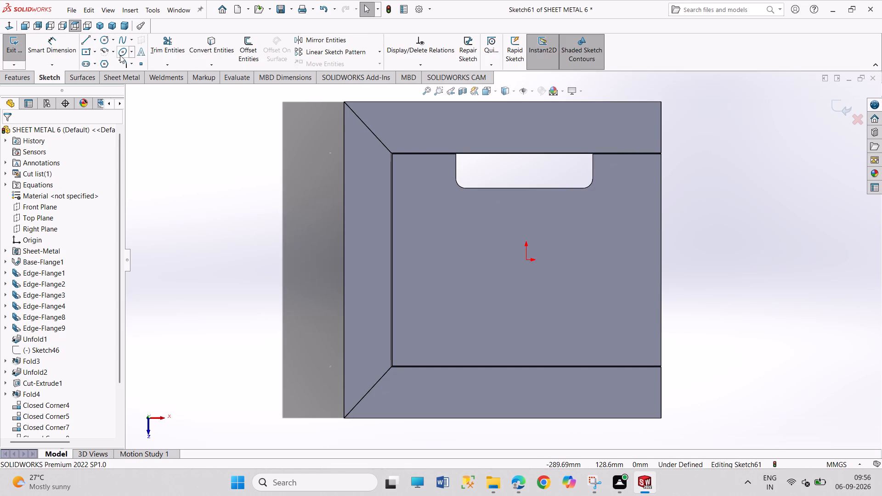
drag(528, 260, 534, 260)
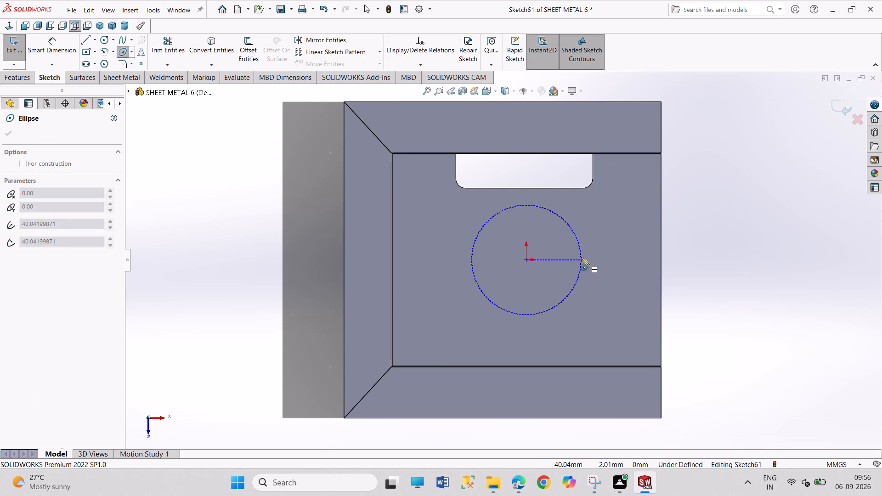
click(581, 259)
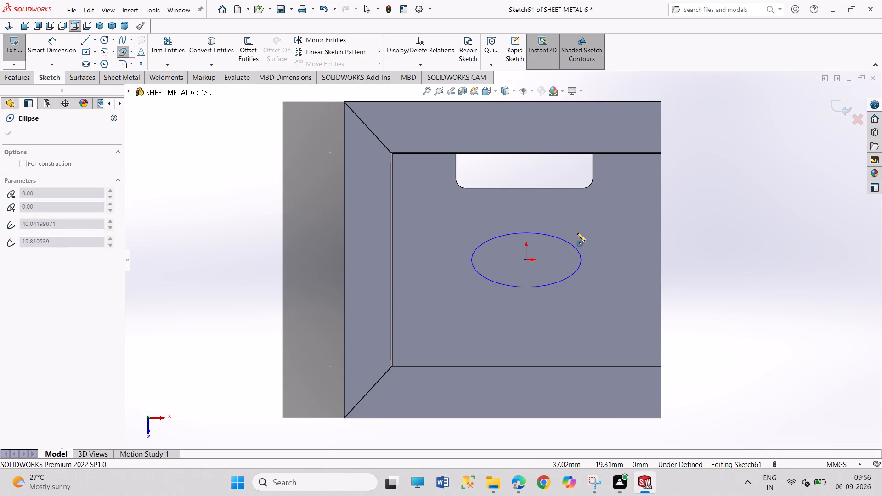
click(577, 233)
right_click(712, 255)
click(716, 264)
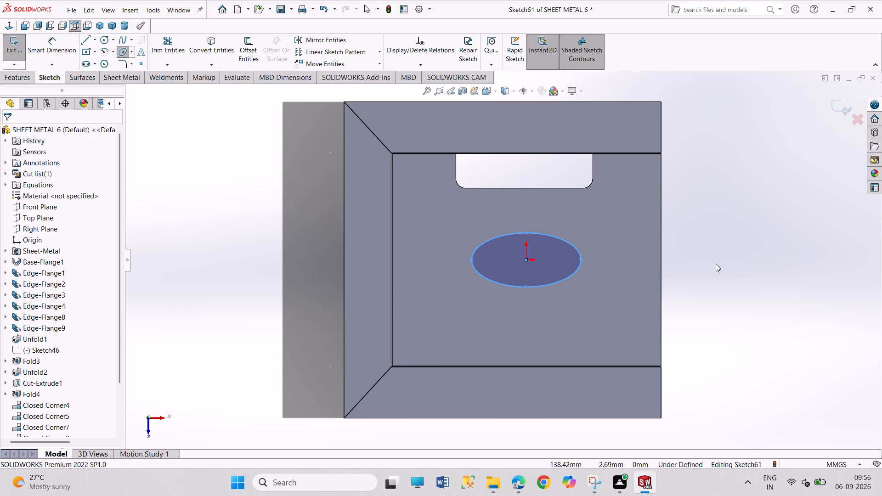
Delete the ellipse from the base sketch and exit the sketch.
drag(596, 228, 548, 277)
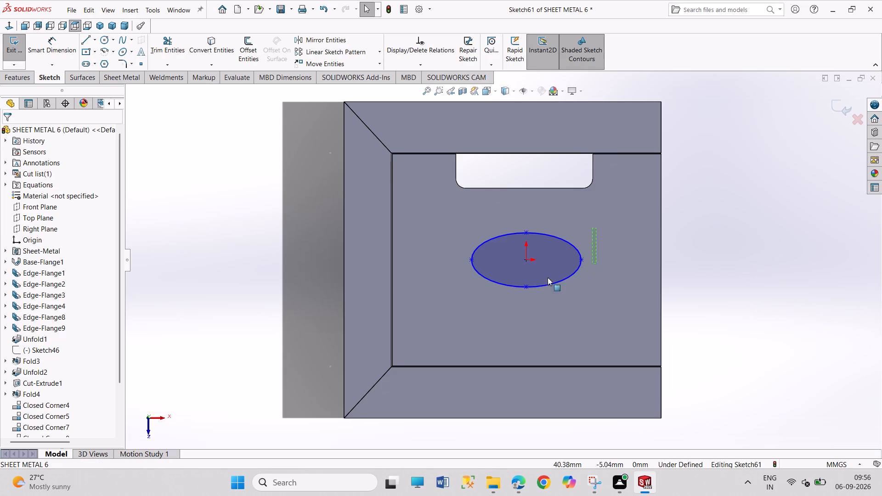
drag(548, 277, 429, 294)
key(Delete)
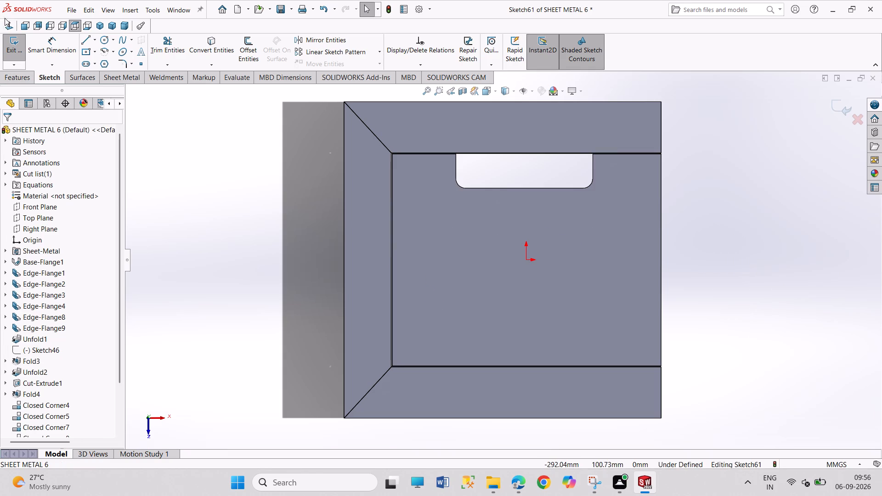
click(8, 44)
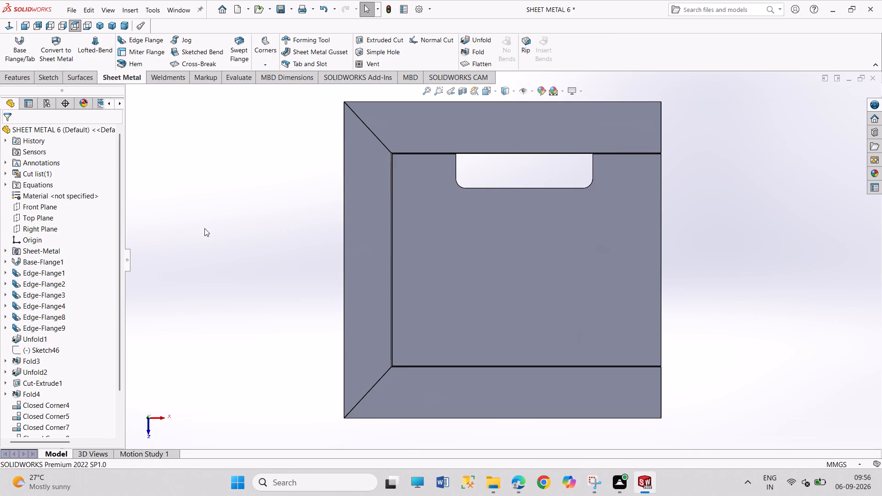
Save the SHEET METAL 6 part with the tray shown in isometric view.
drag(205, 231, 230, 293)
drag(223, 248, 236, 290)
click(95, 25)
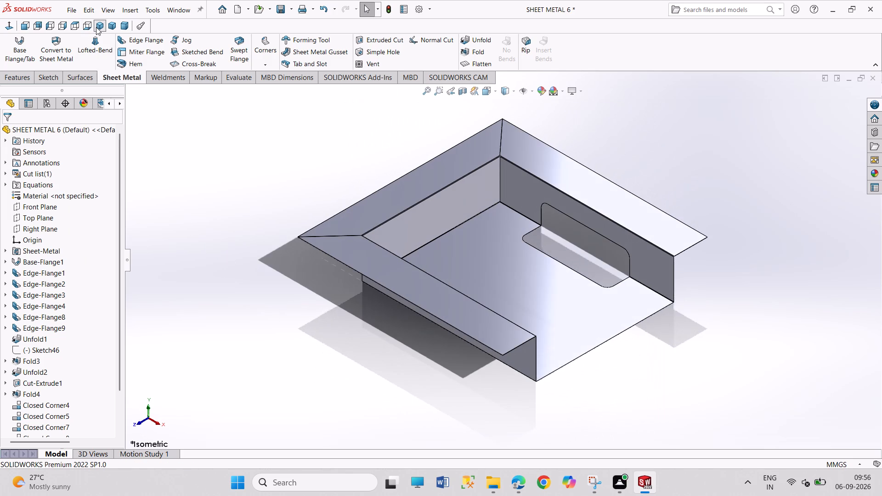
key(ctrl+s)
Examine the mitred corner seam between the tray's top flanges up close and the tray as a whole.
scroll(0, 5, down, 1)
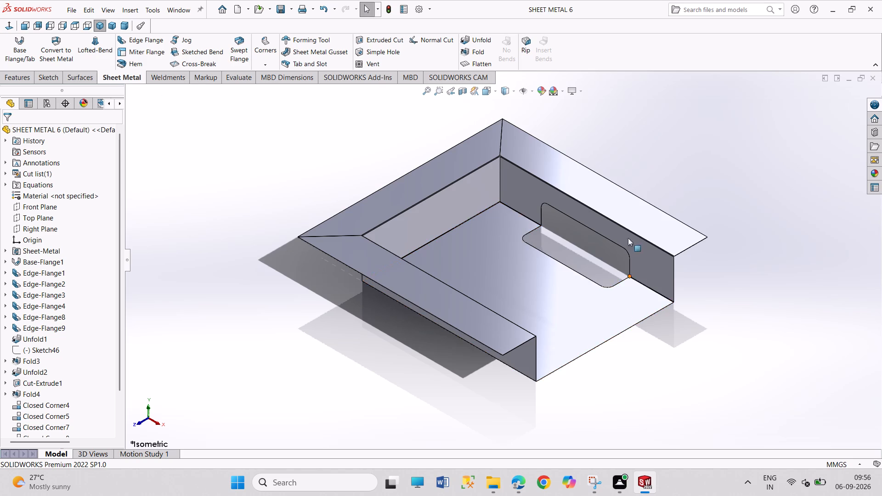
scroll(542, 150, down, 3)
scroll(463, 149, down, 5)
scroll(509, 181, down, 6)
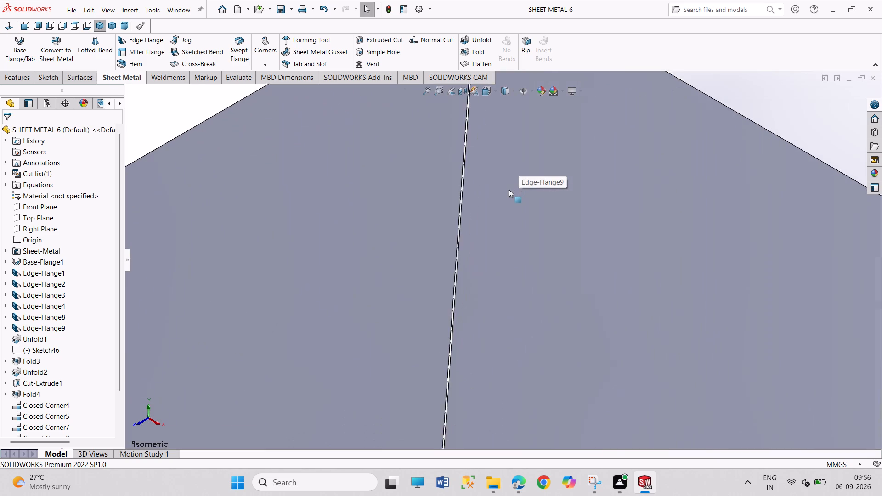
scroll(509, 189, down, 1)
scroll(466, 247, down, 7)
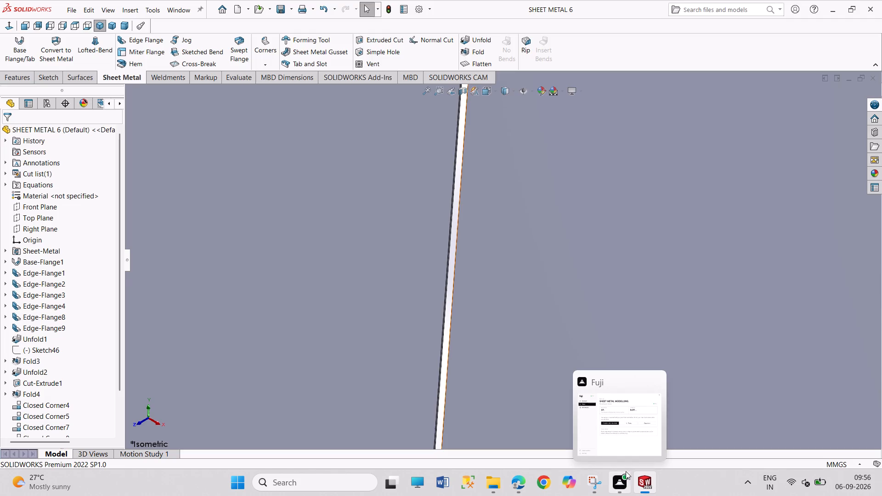
scroll(507, 356, up, 4)
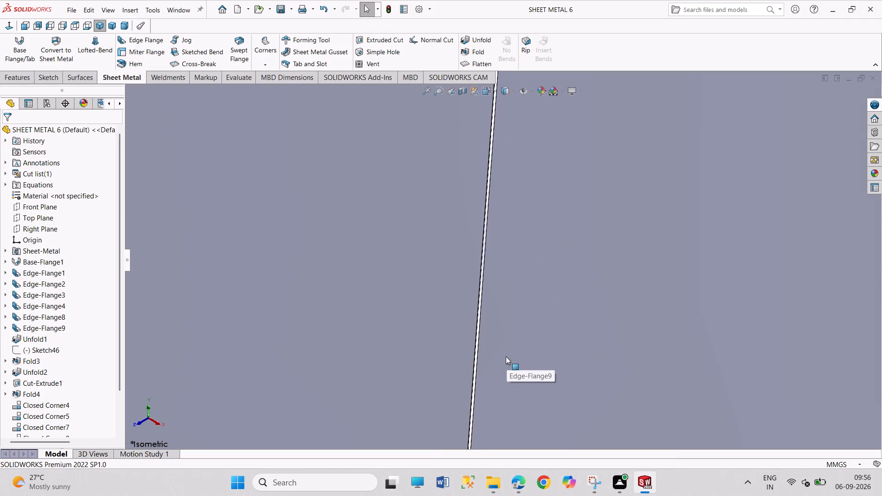
scroll(506, 356, up, 11)
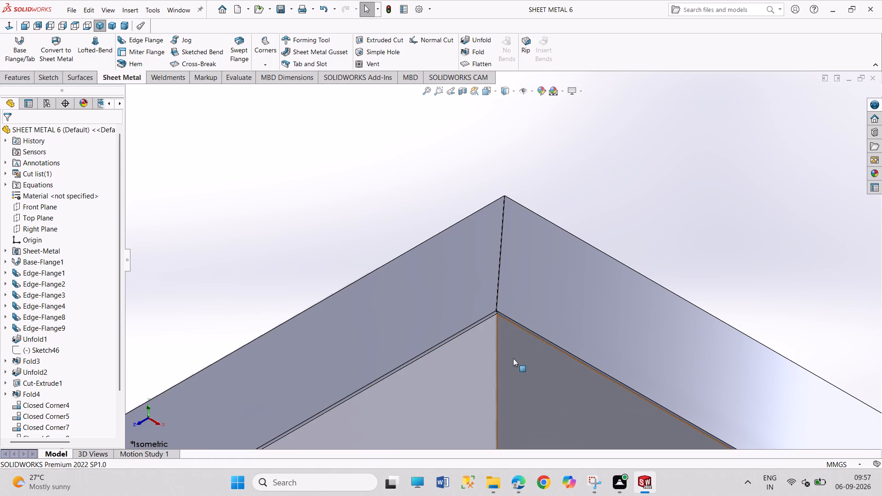
scroll(505, 355, up, 10)
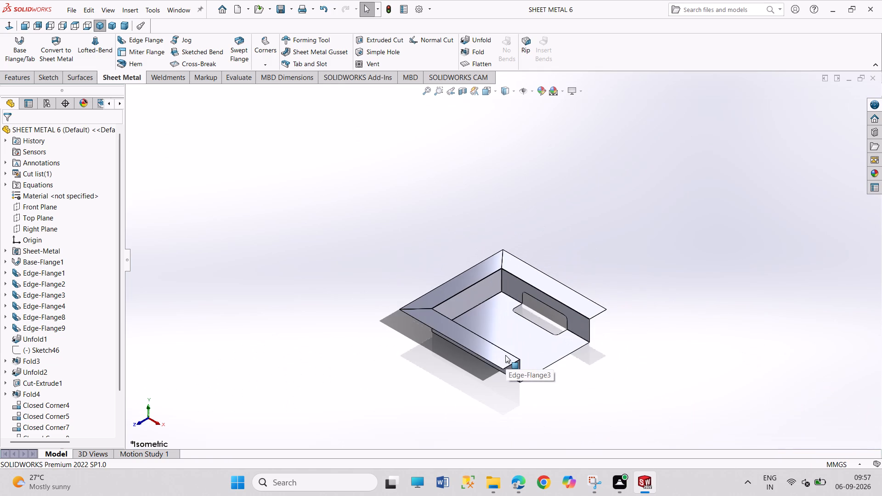
scroll(505, 355, up, 5)
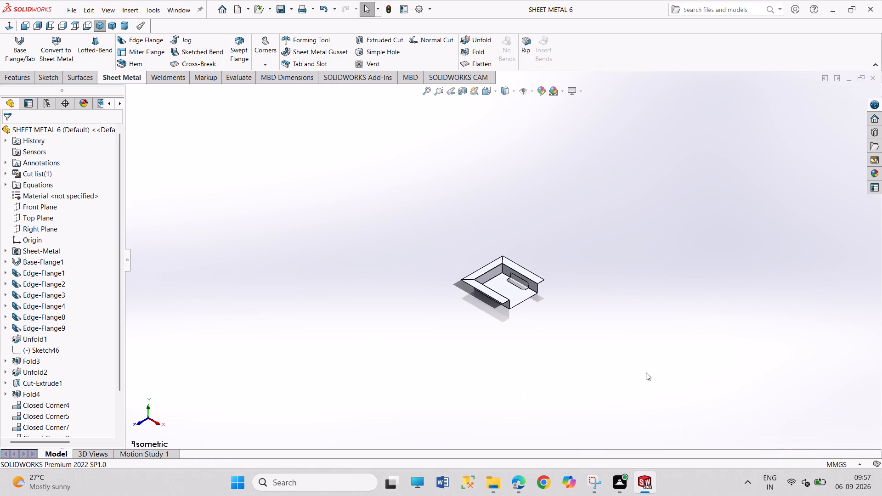
scroll(573, 314, down, 4)
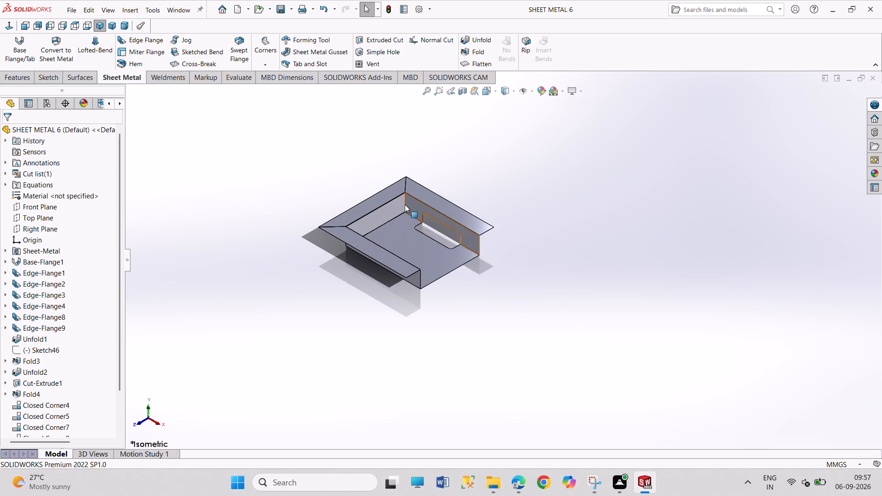
scroll(392, 195, down, 3)
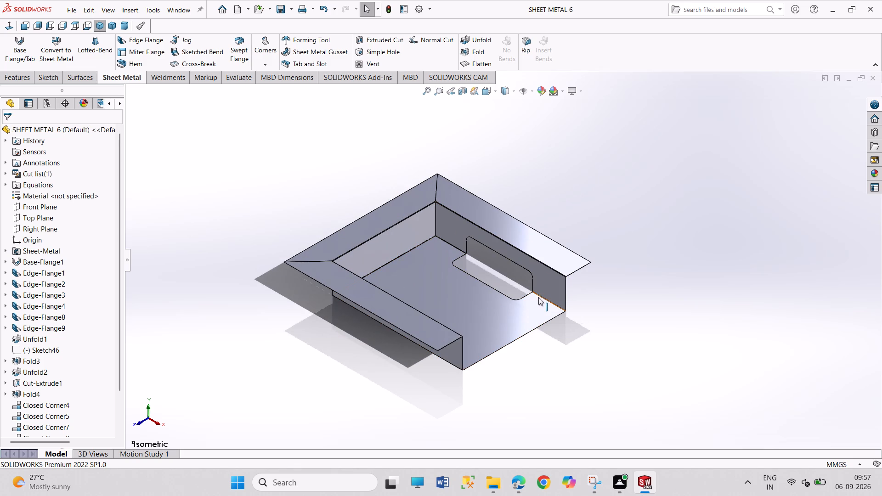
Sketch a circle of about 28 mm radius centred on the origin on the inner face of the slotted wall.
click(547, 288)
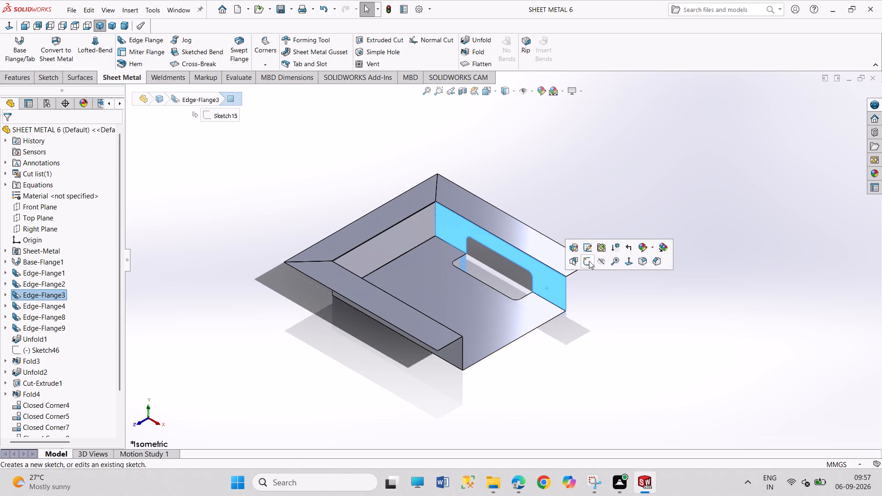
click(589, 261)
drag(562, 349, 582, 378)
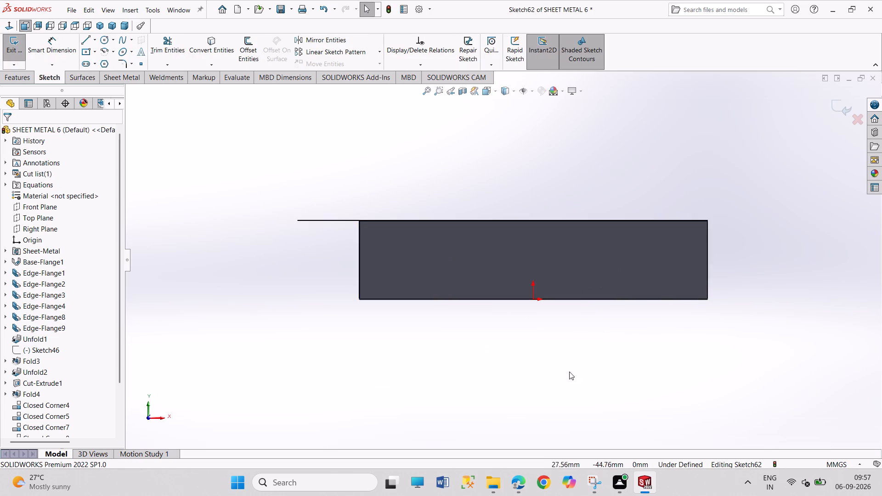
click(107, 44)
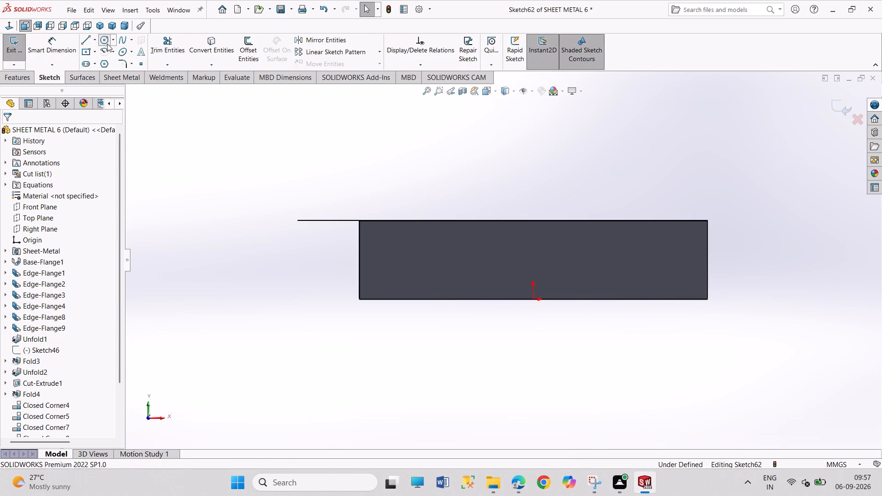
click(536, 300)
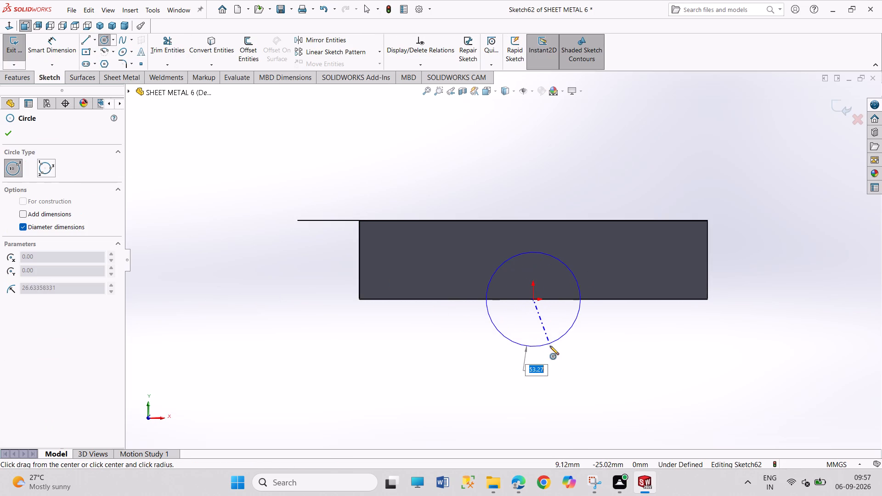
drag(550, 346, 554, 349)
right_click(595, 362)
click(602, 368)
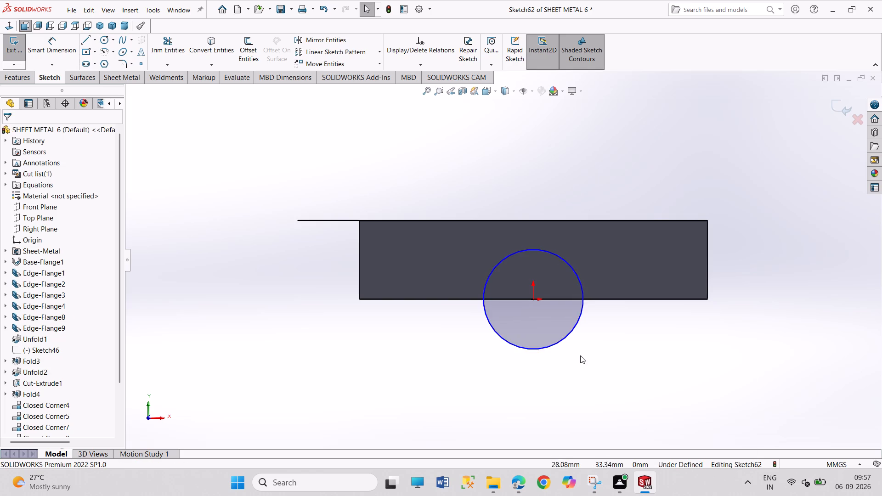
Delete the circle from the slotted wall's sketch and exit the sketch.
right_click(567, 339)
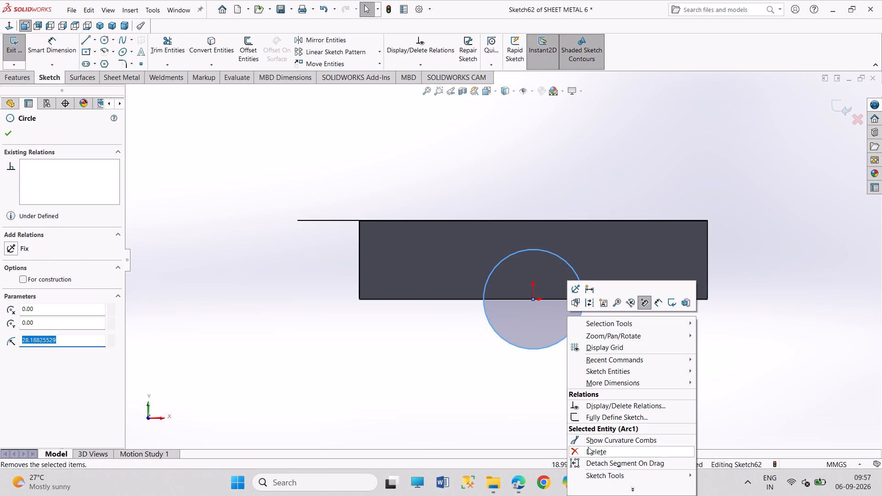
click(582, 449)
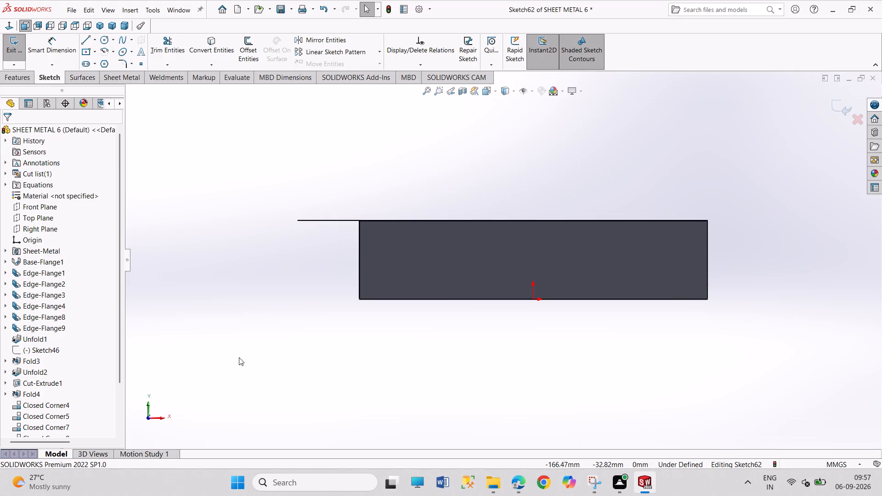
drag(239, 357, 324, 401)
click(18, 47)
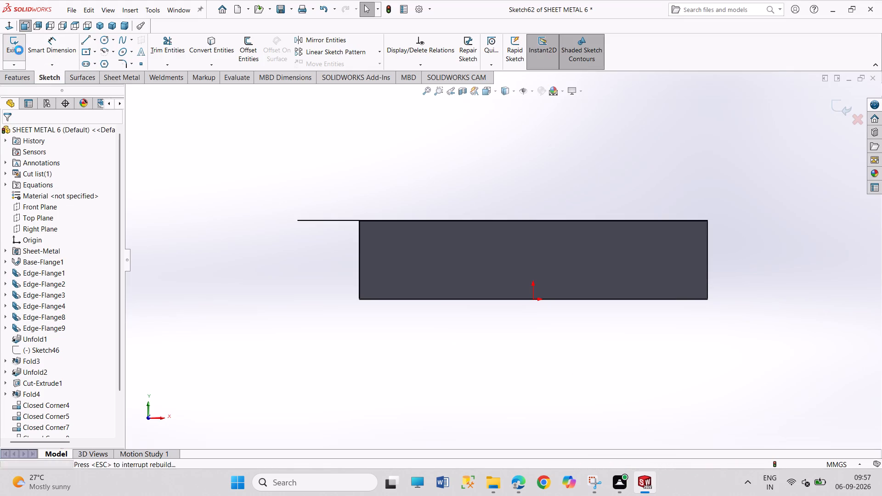
Show the tray in isometric view and save the SHEET METAL 6 part.
click(101, 24)
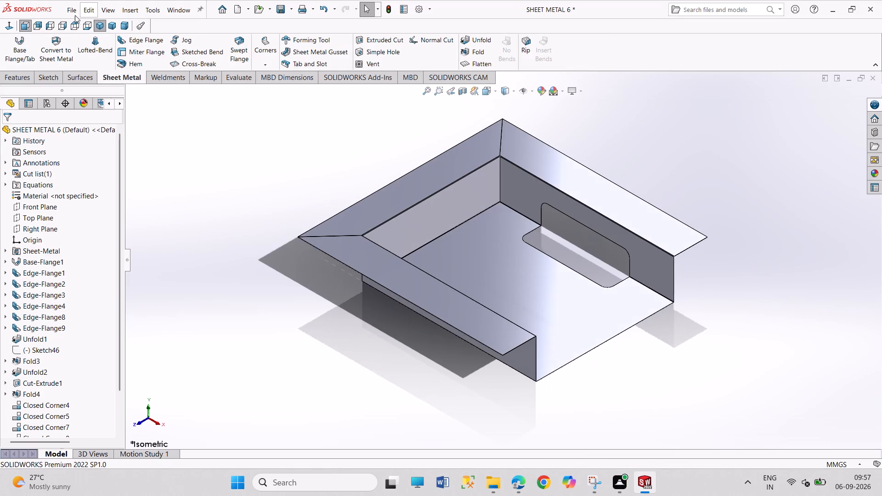
click(72, 15)
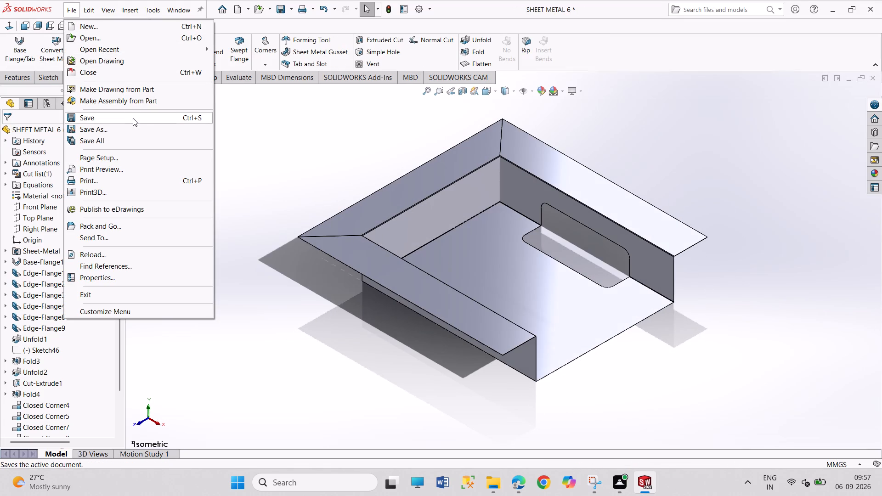
click(133, 118)
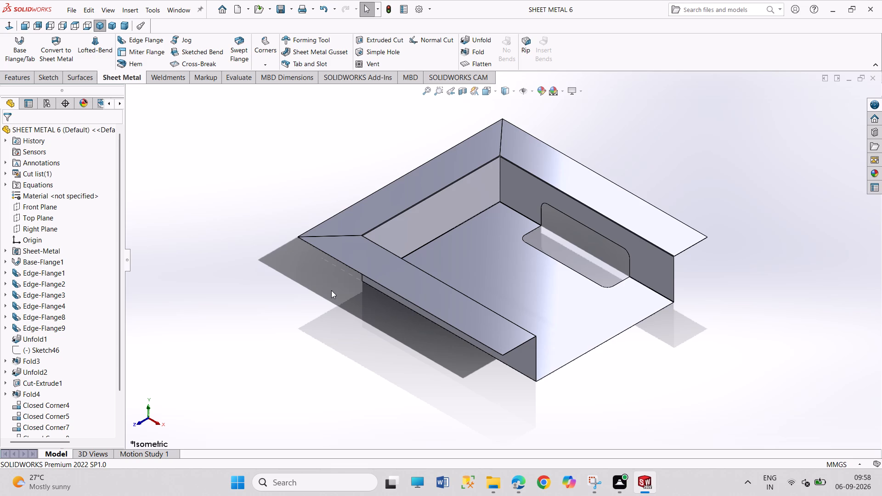
Unfold all bends of the tray with the base's inner face as the fixed face.
scroll(594, 237, down, 3)
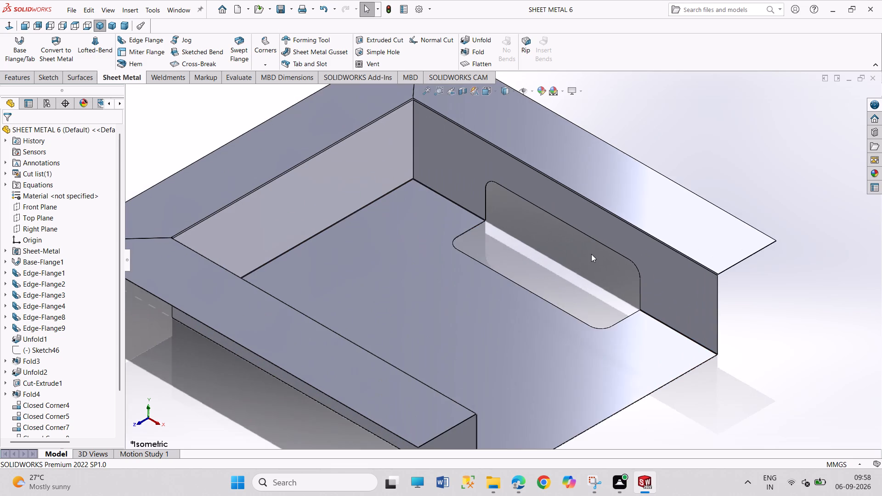
scroll(591, 257, down, 2)
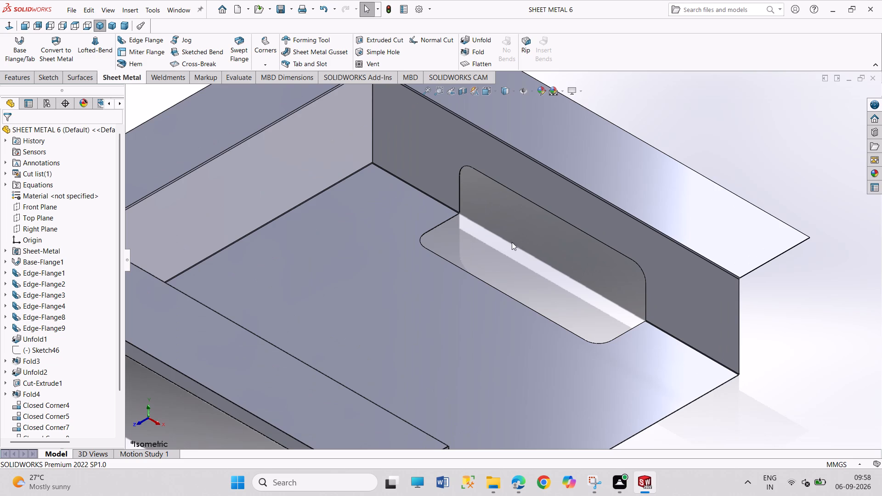
drag(438, 163, 446, 220)
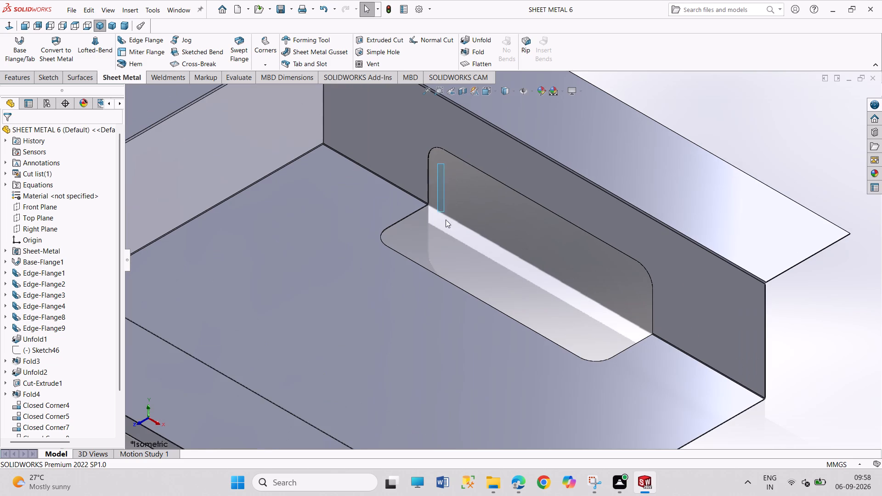
drag(446, 220, 513, 284)
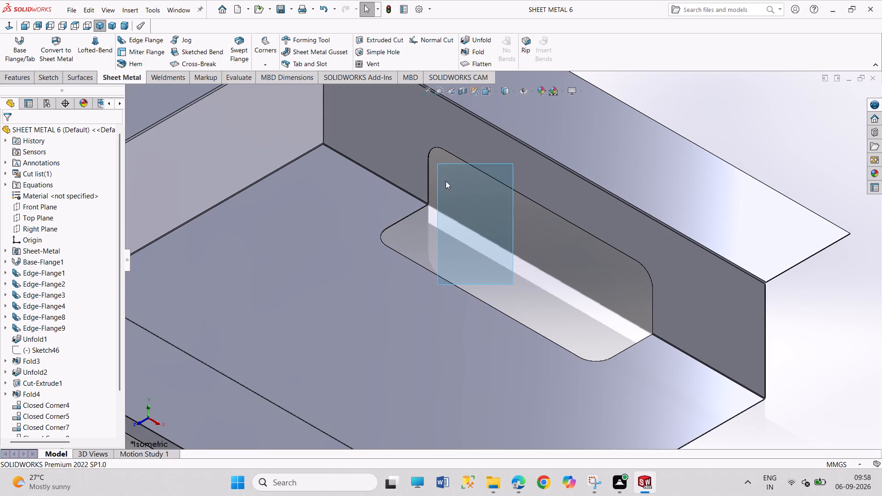
drag(438, 196, 438, 198)
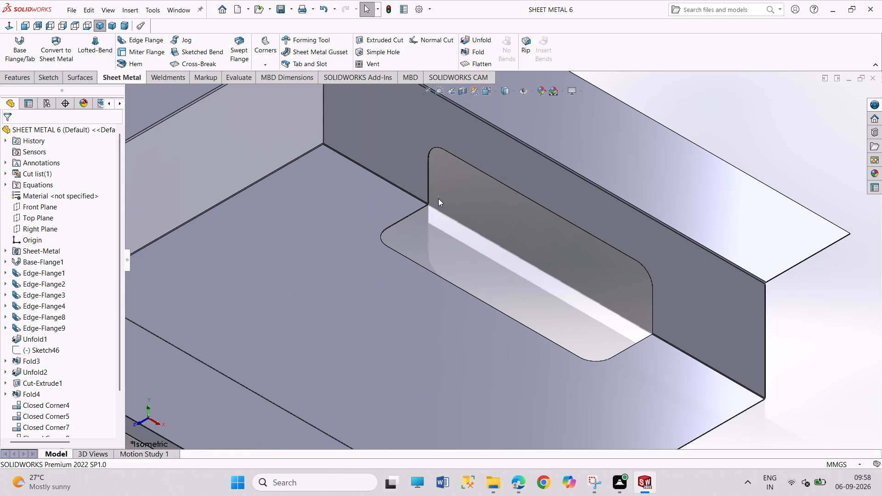
drag(438, 198, 509, 276)
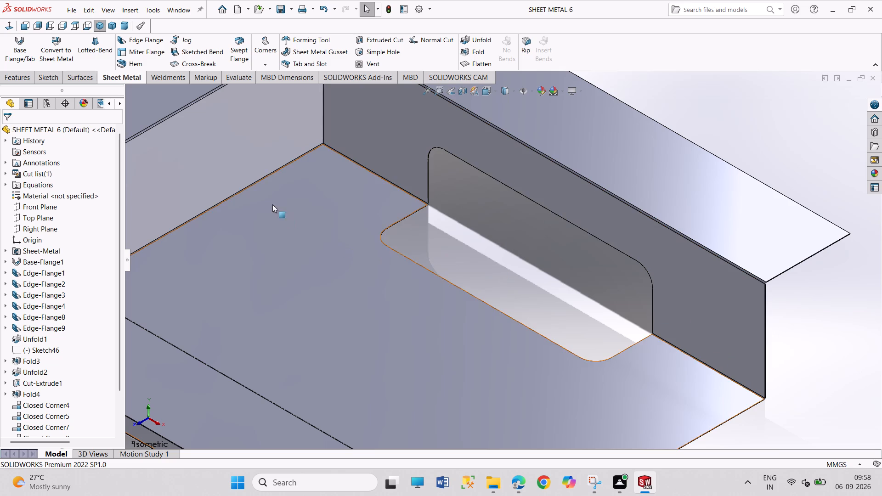
click(474, 40)
click(300, 351)
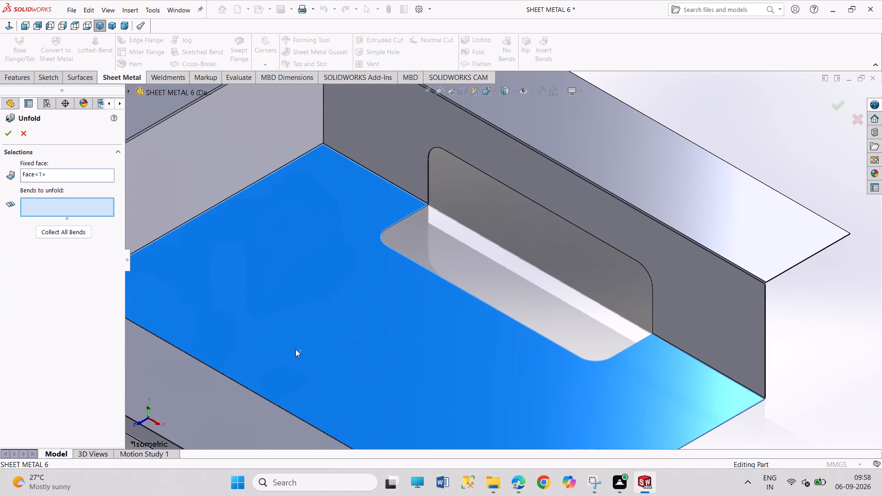
click(74, 233)
click(7, 130)
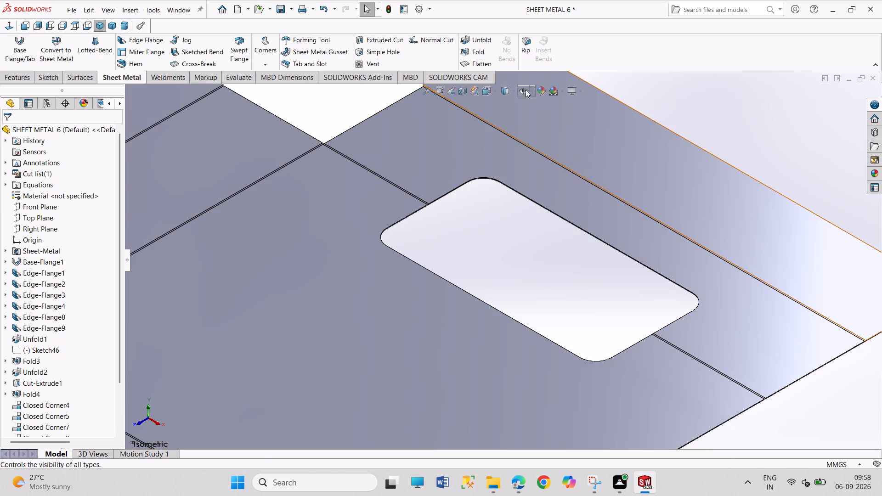
Fold all bends back up with the base's inner face as the fixed face.
click(479, 54)
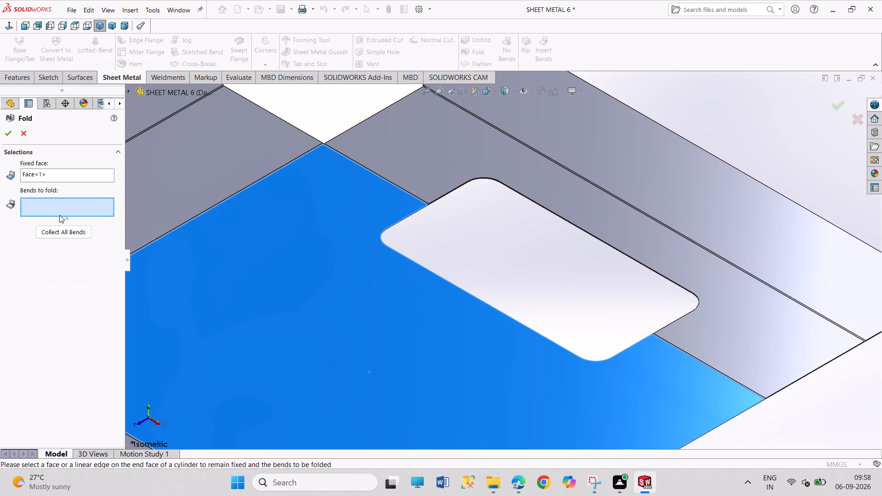
click(59, 231)
click(8, 137)
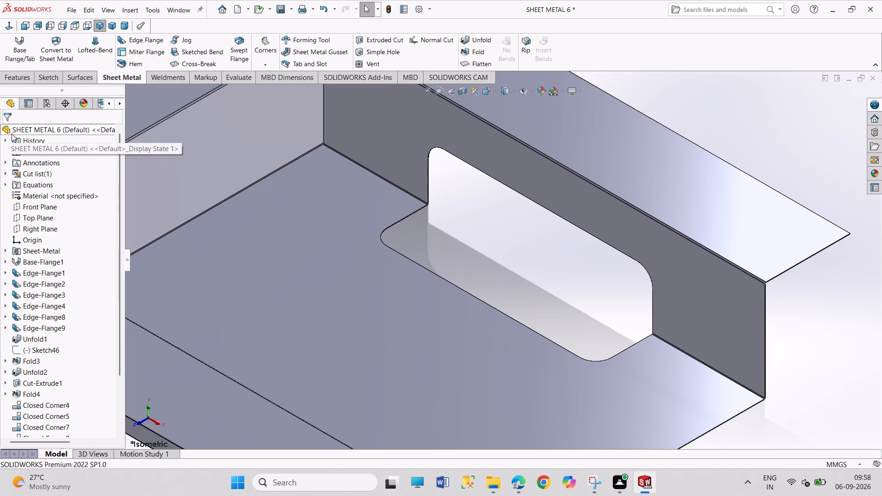
Save the SHEET METAL 6 part with the whole refolded tray in view.
scroll(494, 256, up, 5)
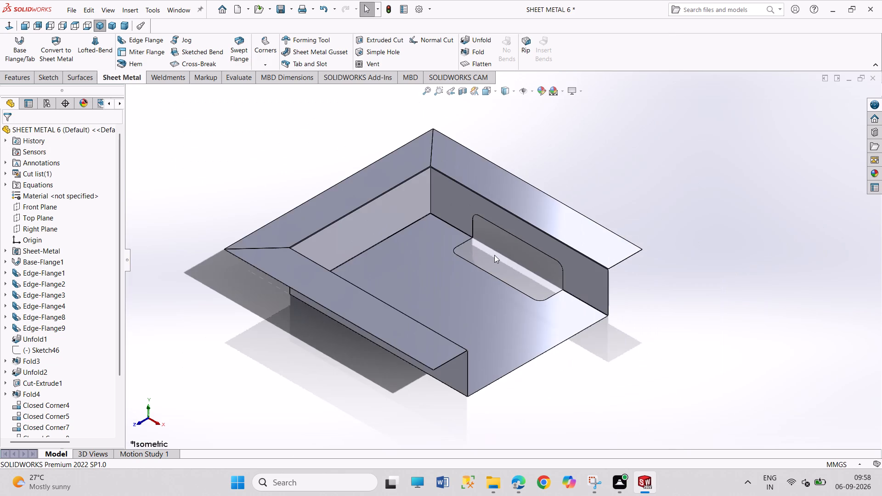
scroll(494, 255, up, 3)
drag(434, 256, 450, 282)
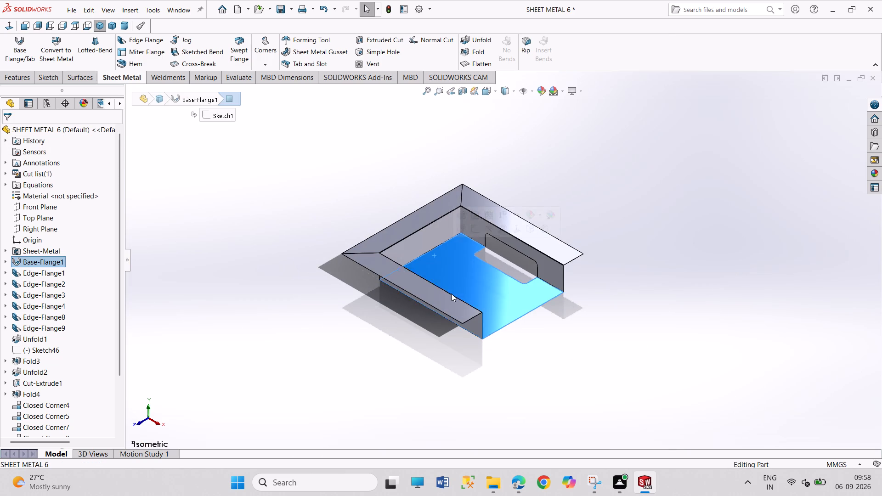
click(188, 278)
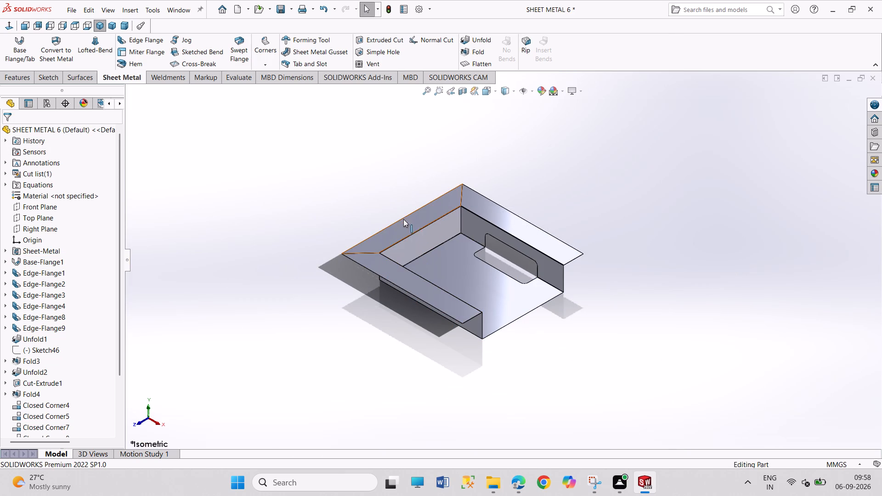
drag(357, 202, 453, 254)
click(296, 284)
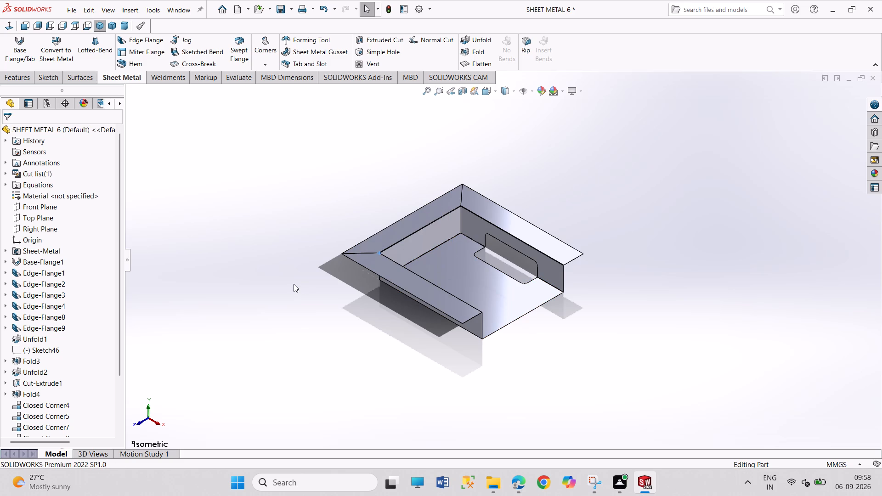
click(70, 7)
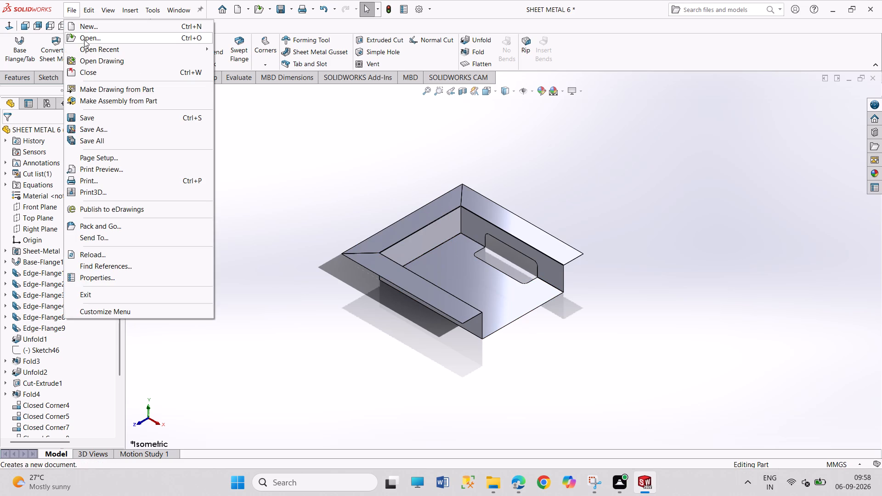
click(120, 115)
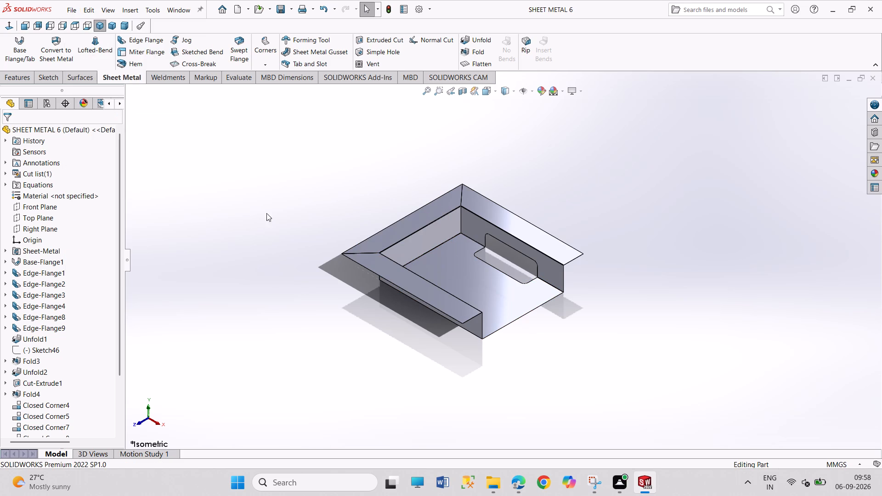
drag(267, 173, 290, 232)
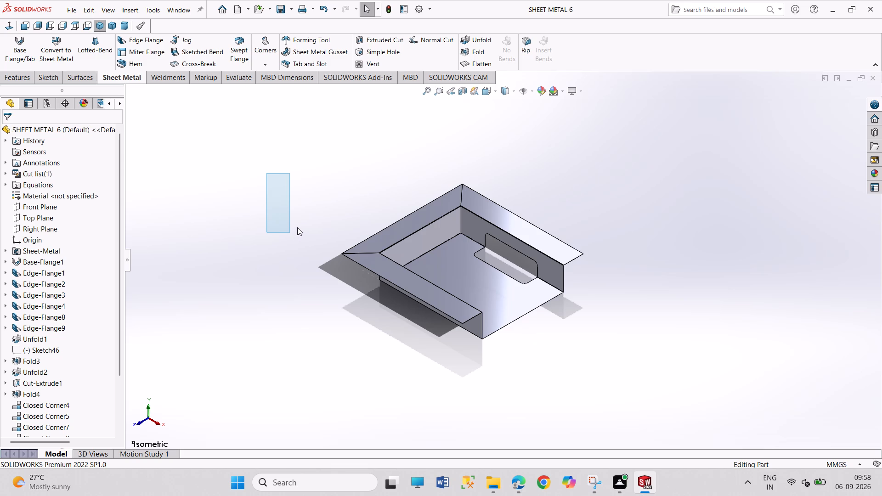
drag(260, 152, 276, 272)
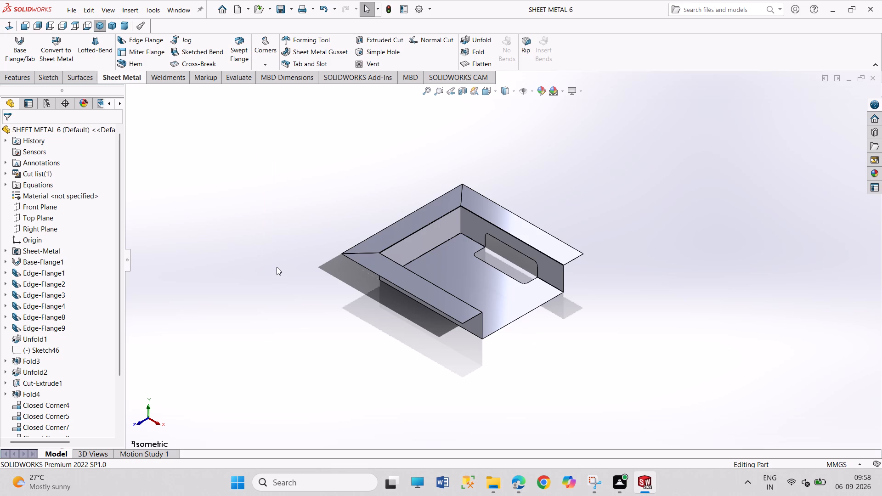